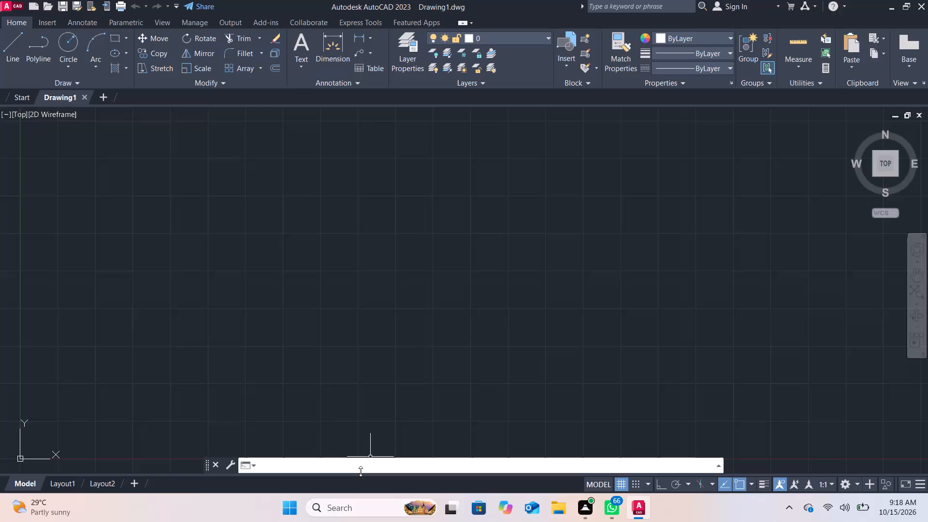
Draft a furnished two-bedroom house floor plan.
Turn on command log file recording with LOGFILEON.
type("log")
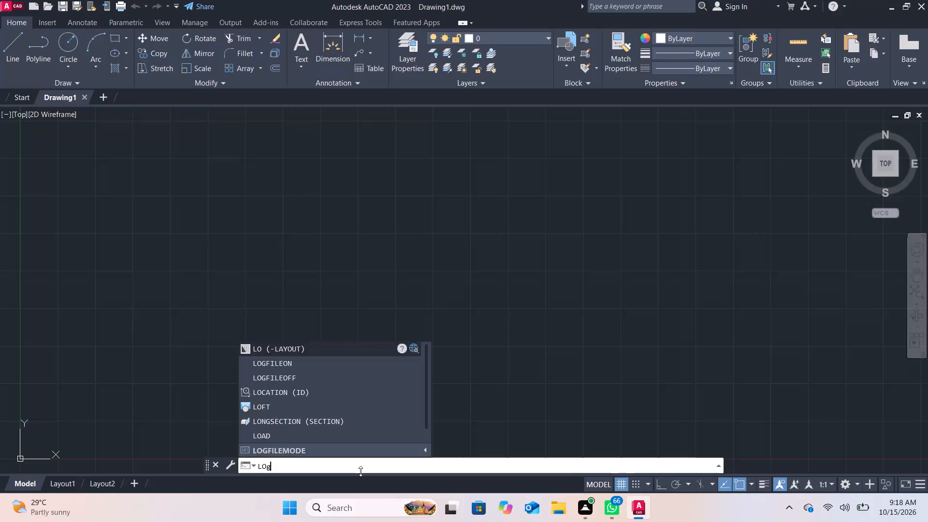
left_click(273, 362)
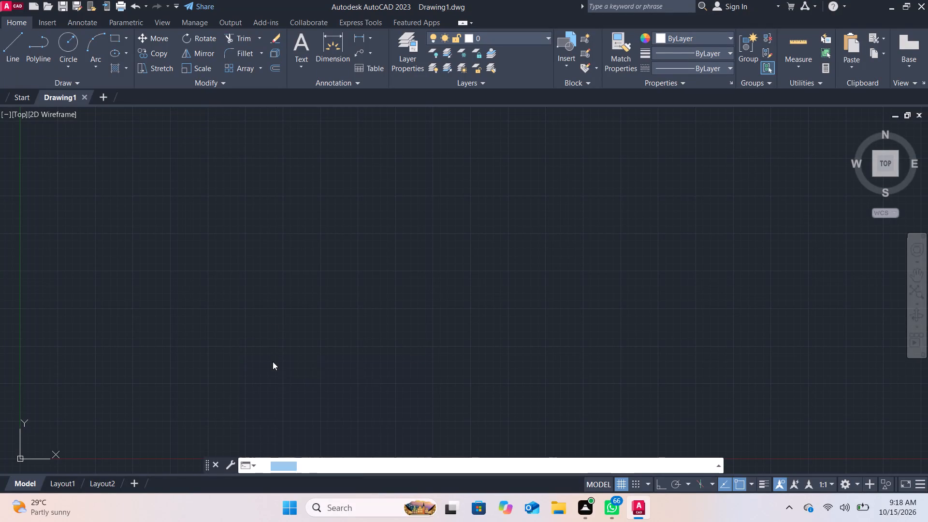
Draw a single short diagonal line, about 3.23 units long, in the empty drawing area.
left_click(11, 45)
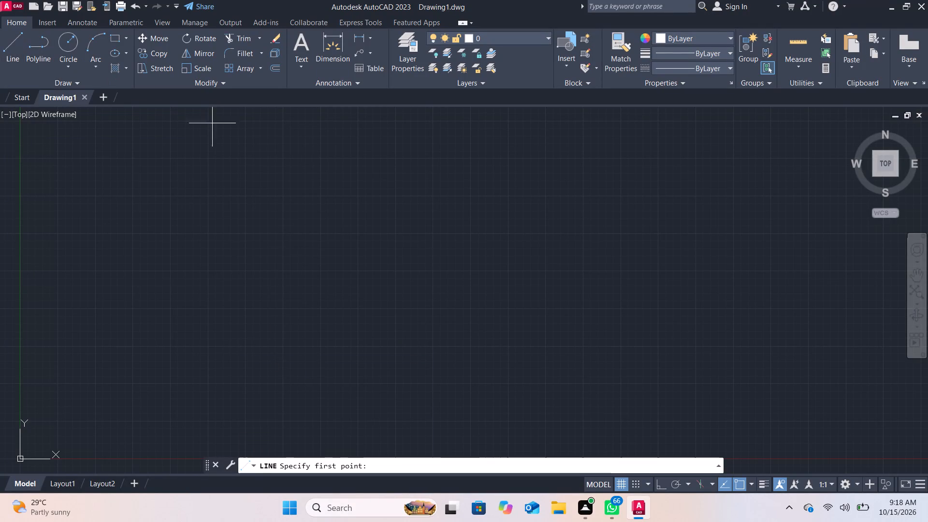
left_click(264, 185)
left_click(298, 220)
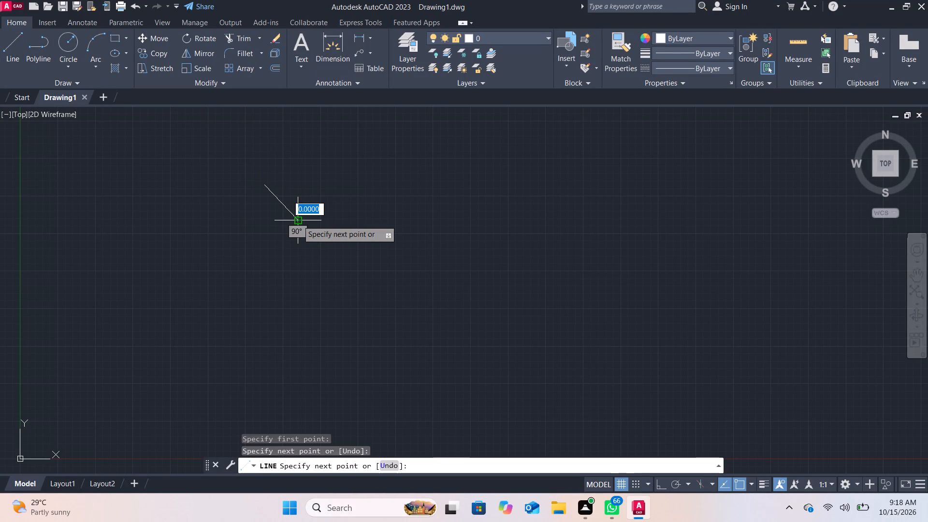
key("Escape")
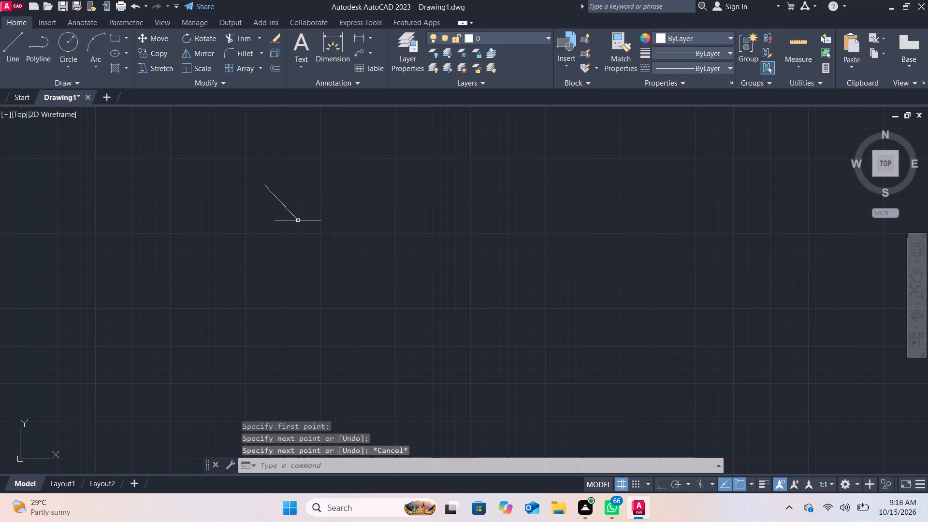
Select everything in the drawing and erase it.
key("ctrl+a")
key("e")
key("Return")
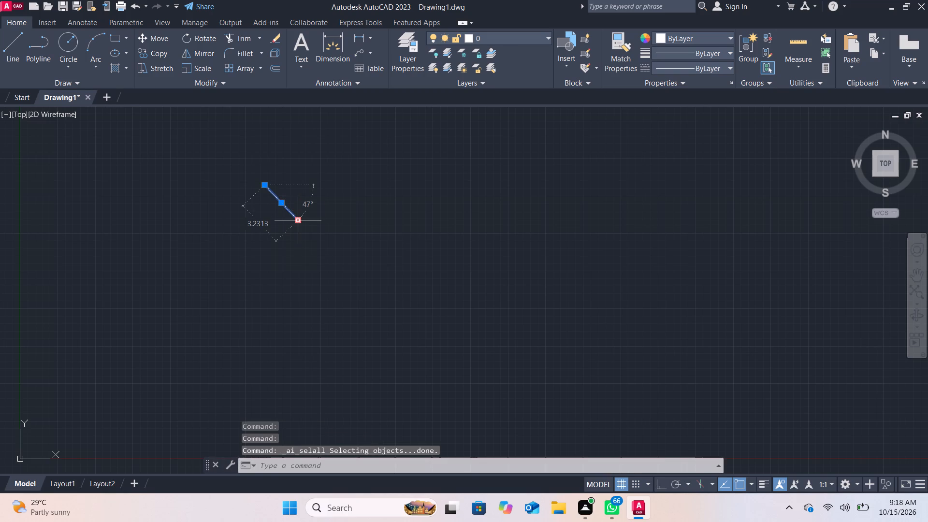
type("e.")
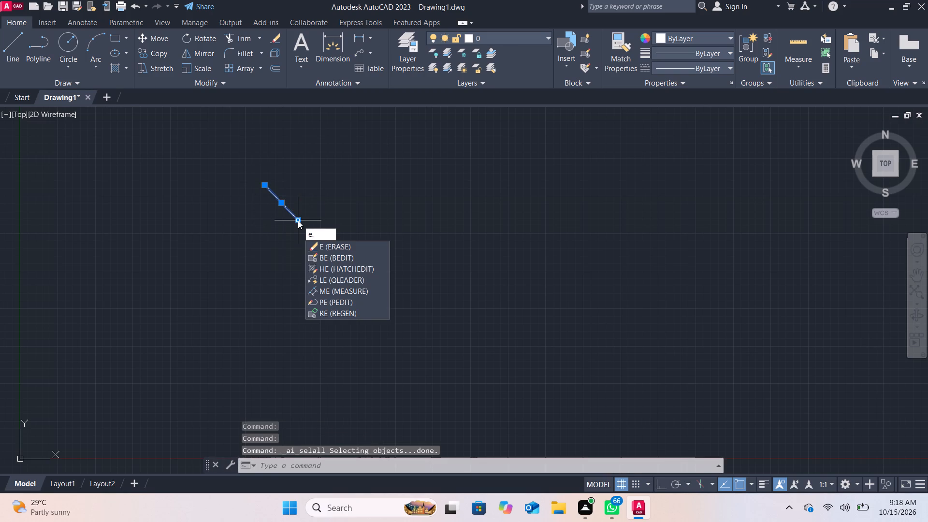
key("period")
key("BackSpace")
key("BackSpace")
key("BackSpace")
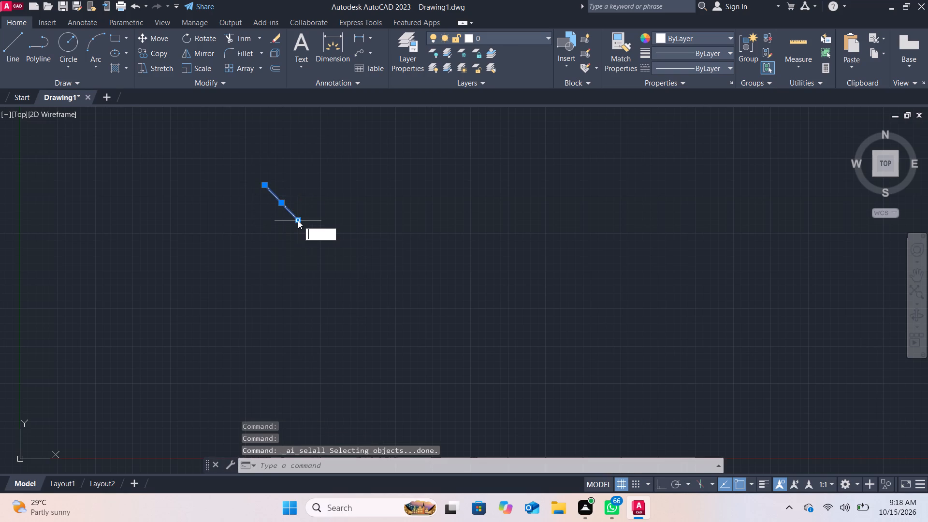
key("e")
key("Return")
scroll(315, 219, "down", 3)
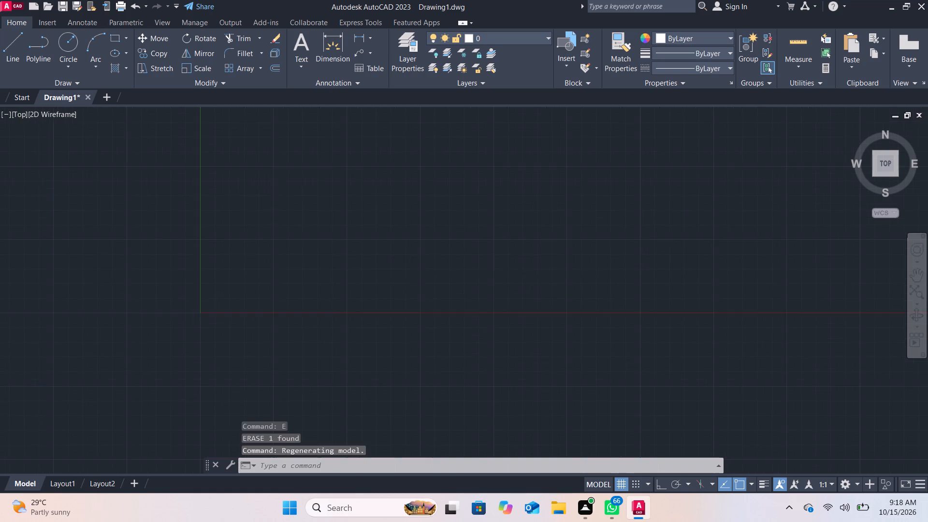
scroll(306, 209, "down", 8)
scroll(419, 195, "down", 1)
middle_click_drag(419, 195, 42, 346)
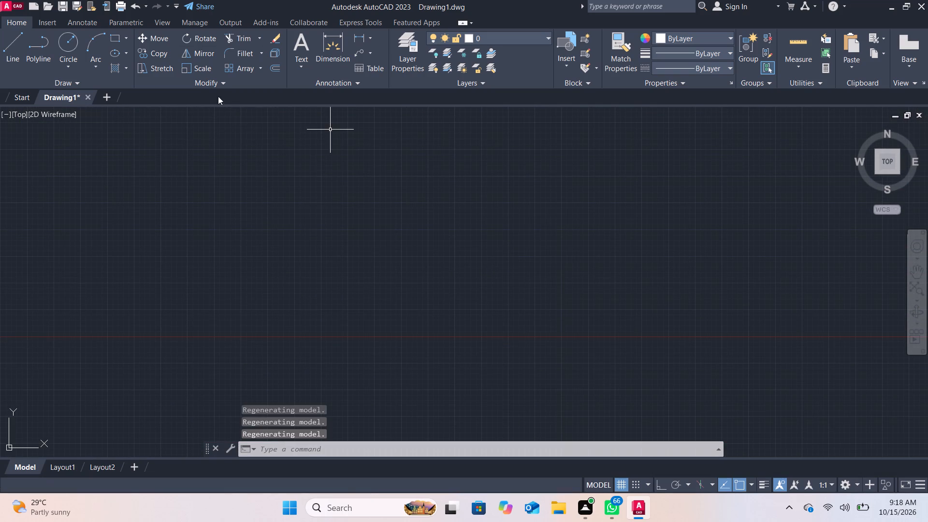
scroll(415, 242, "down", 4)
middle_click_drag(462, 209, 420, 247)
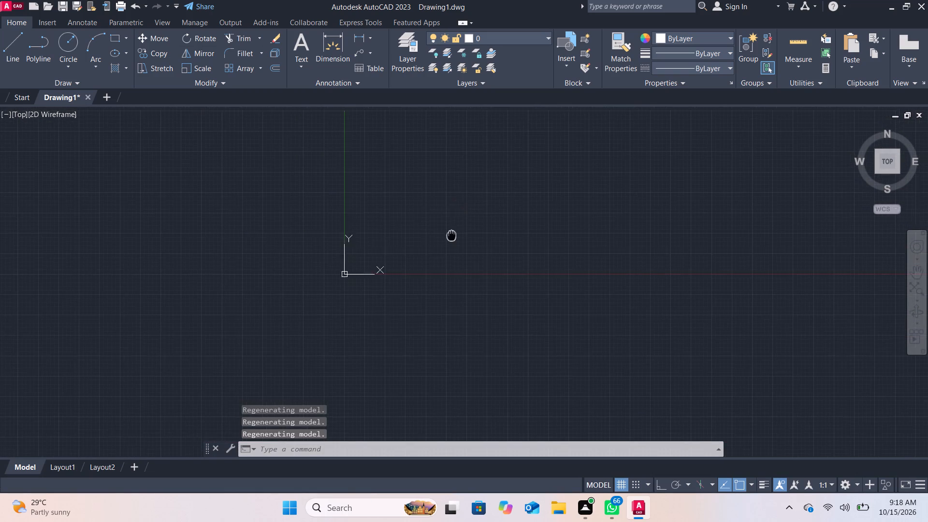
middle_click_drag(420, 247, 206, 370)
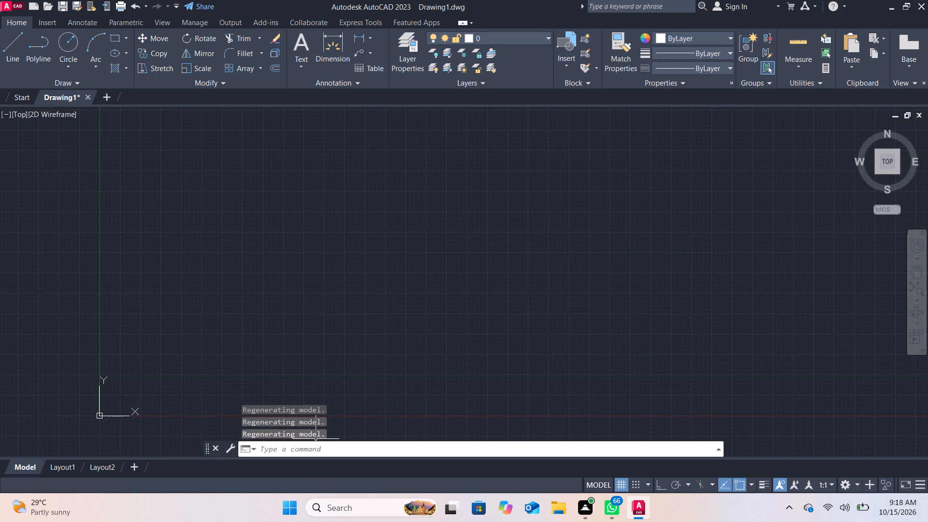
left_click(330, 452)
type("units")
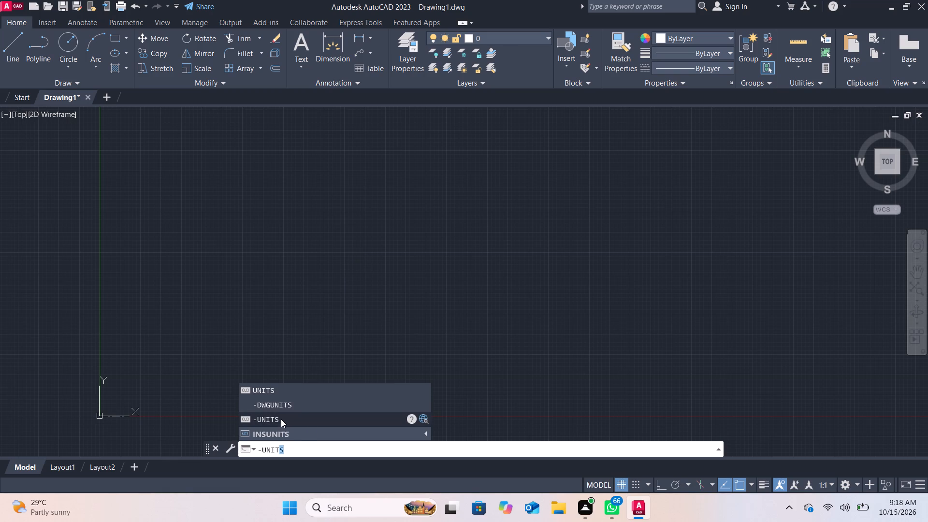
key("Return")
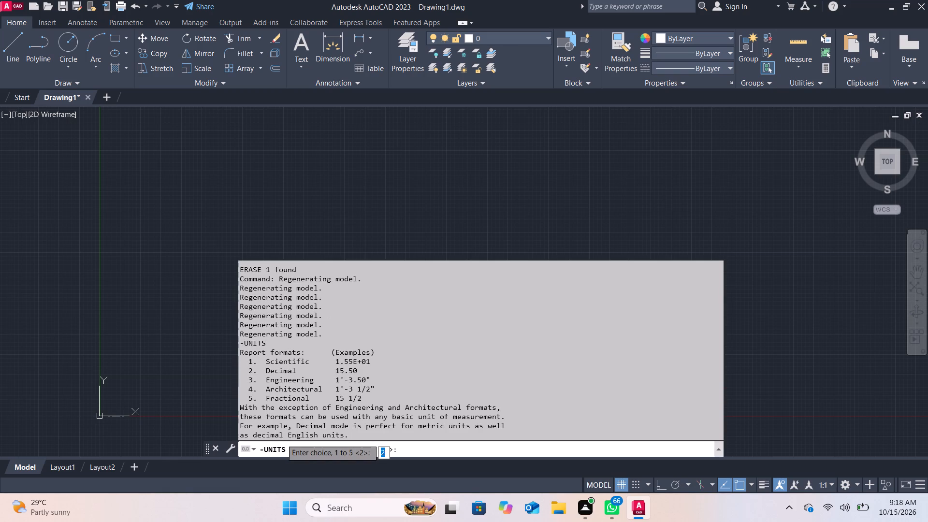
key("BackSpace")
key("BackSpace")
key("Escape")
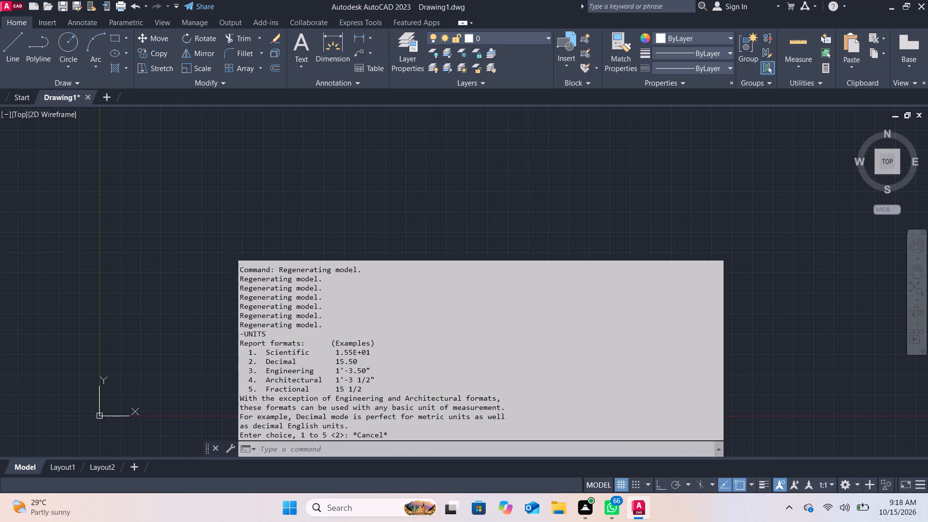
Set the drawing's length units to Engineering with 0'-0" precision.
key("u")
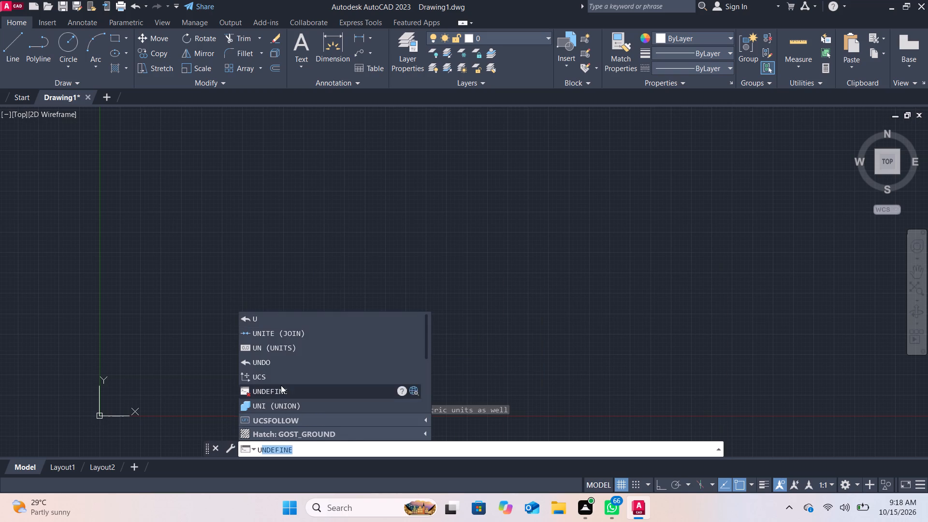
left_click(278, 351)
left_click(397, 170)
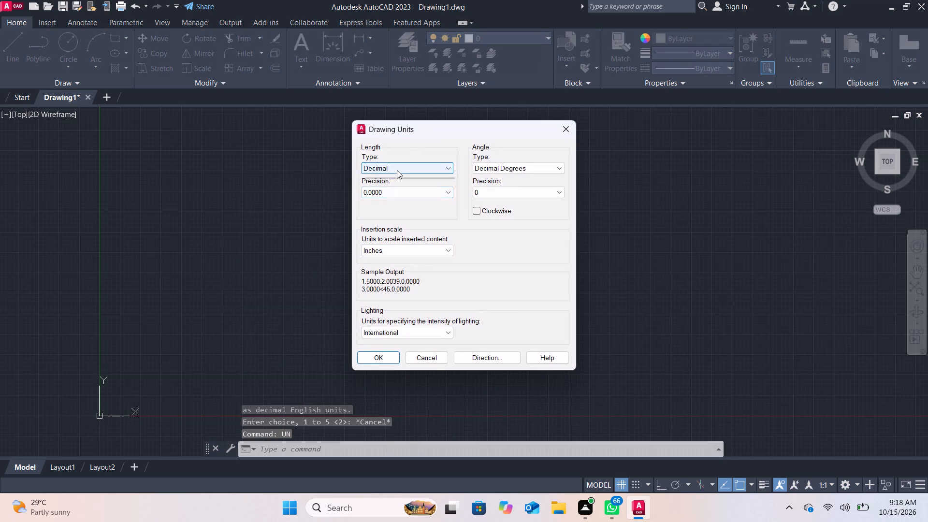
left_click(391, 191)
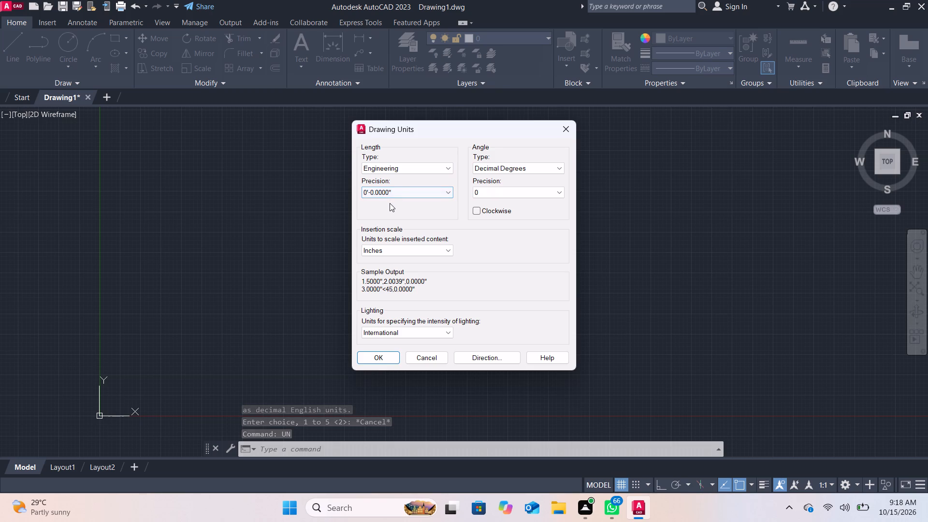
left_click(392, 189)
left_click(387, 204)
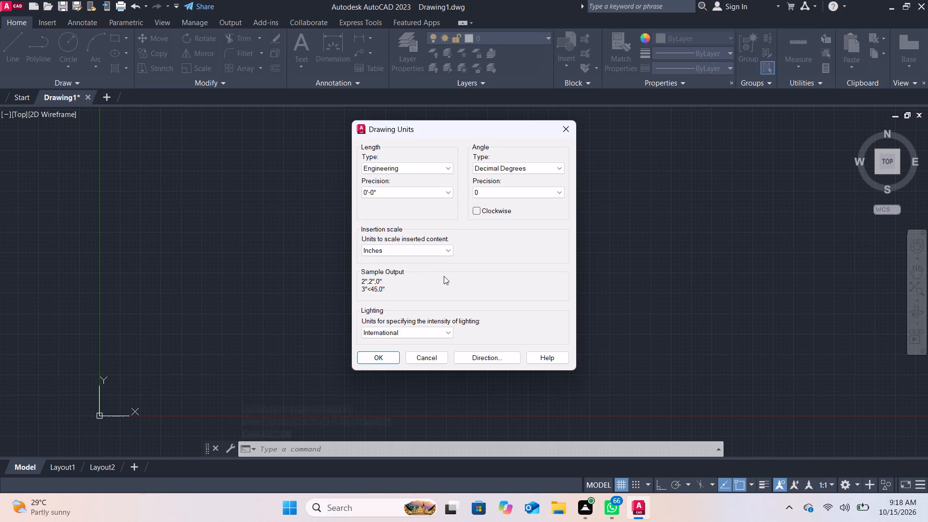
left_click(387, 360)
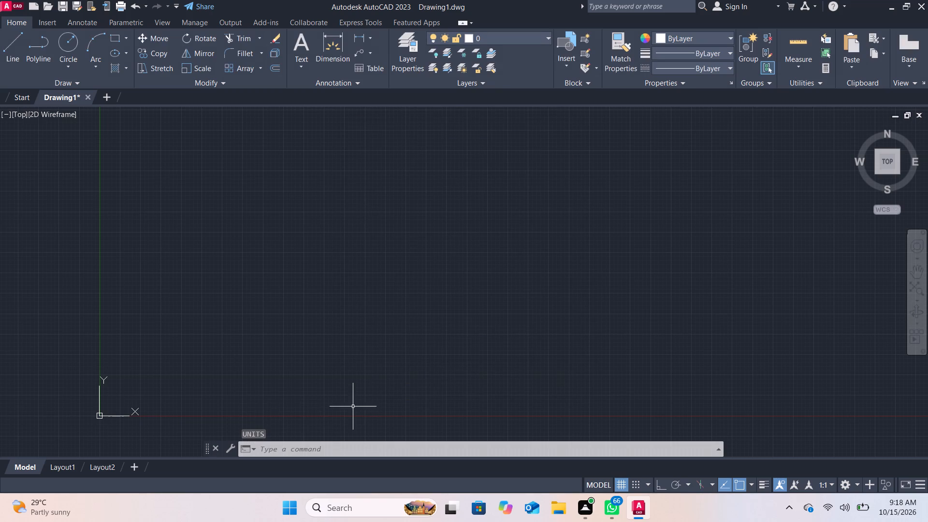
Modify the Standard dimension style's primary units to Engineering format with 0'-0" precision, and set the style current.
left_click(304, 447)
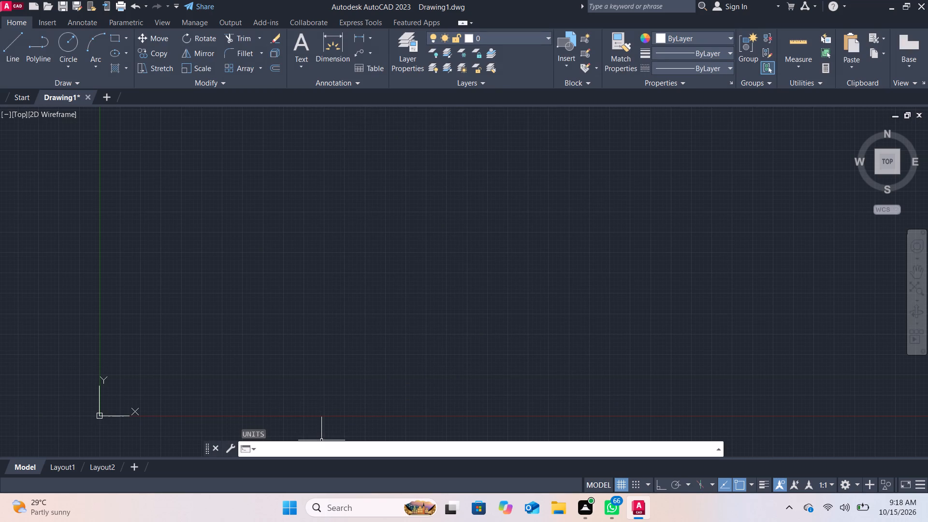
key("d")
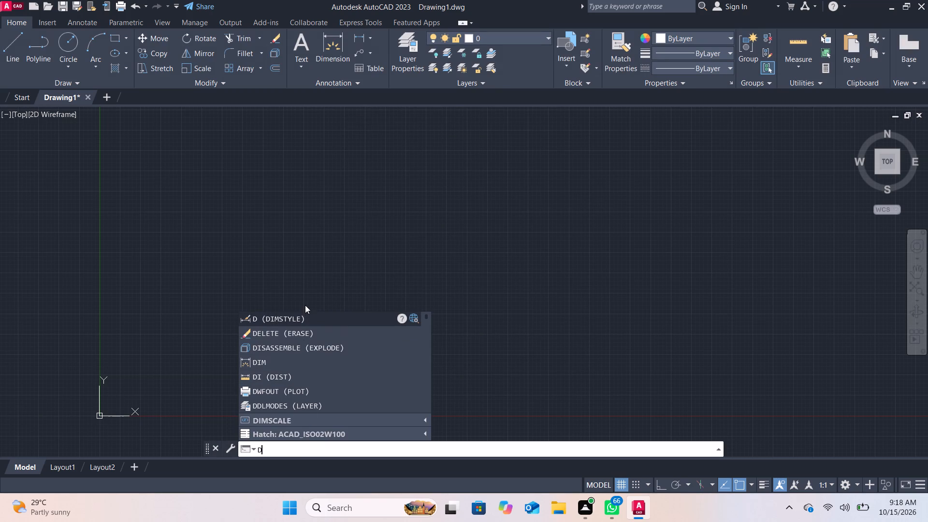
left_click(303, 321)
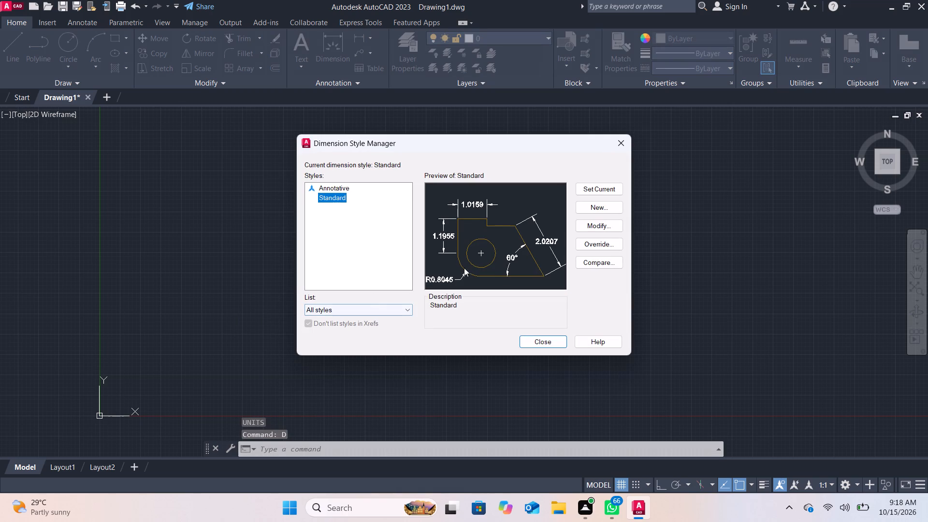
left_click(600, 227)
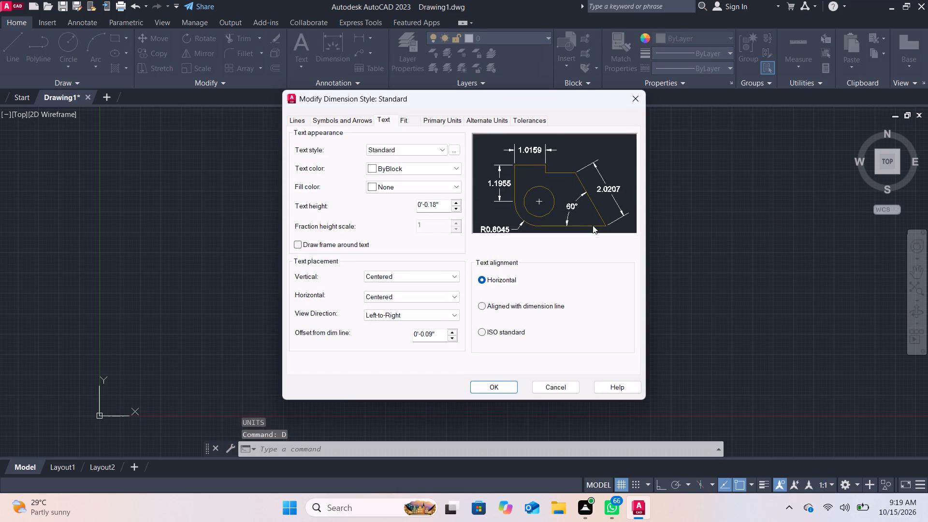
left_click(438, 120)
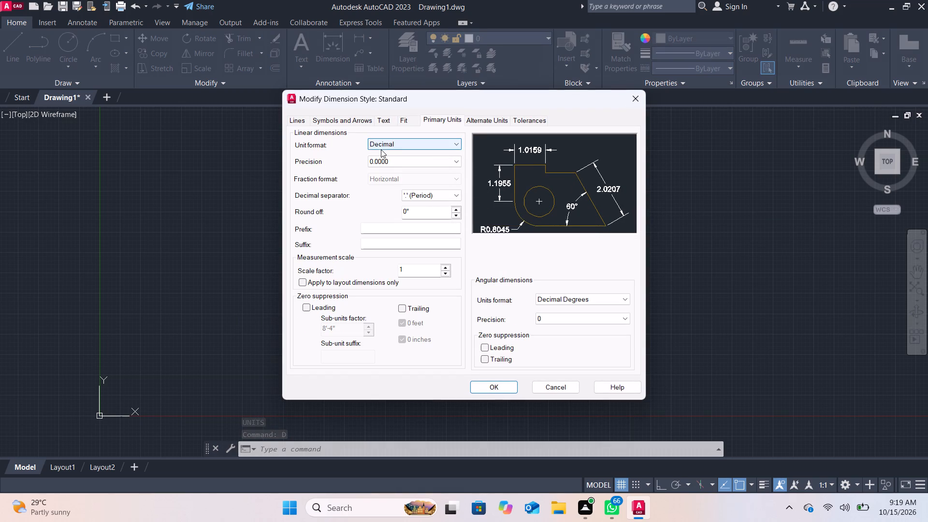
left_click(381, 149)
left_click(383, 167)
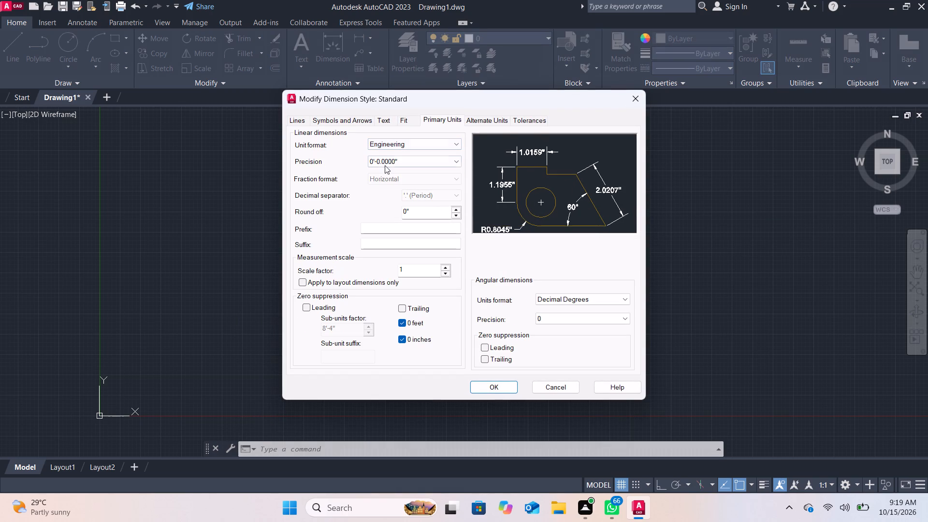
left_click(387, 160)
left_click(387, 174)
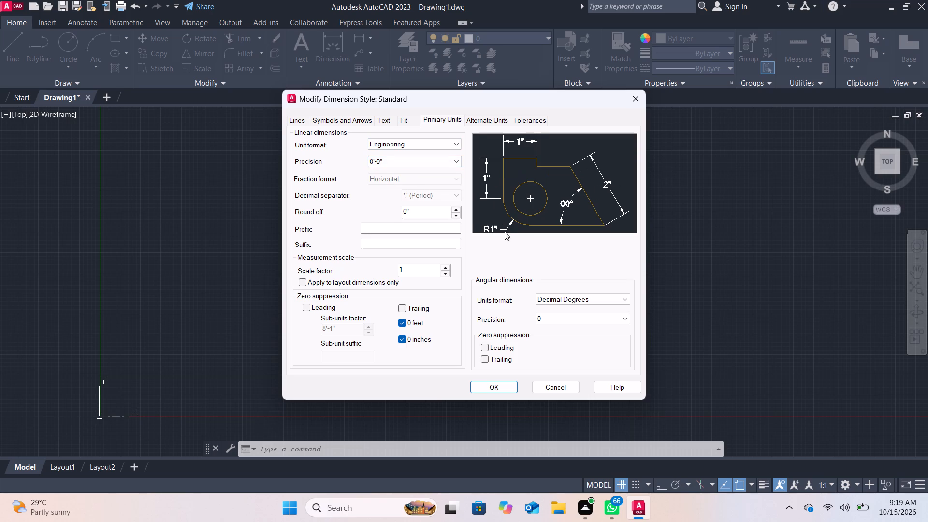
left_click(494, 387)
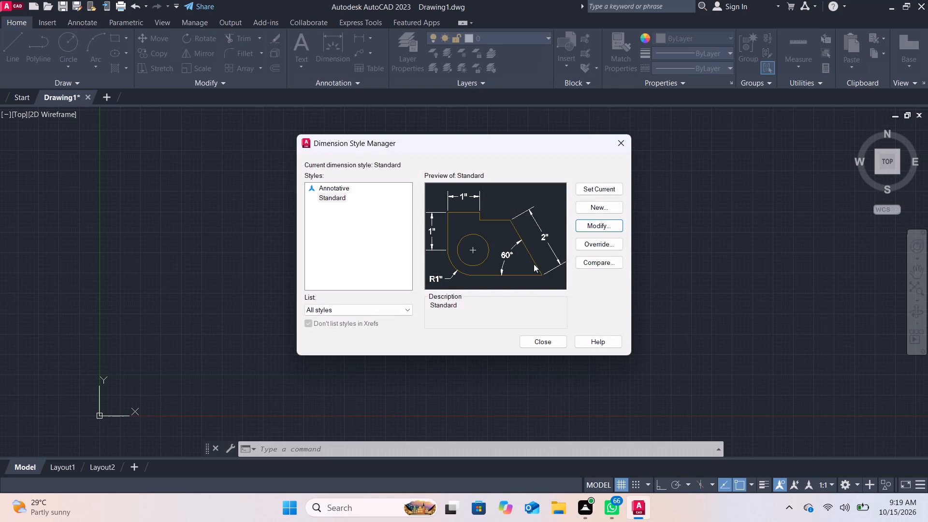
left_click(596, 187)
left_click(554, 339)
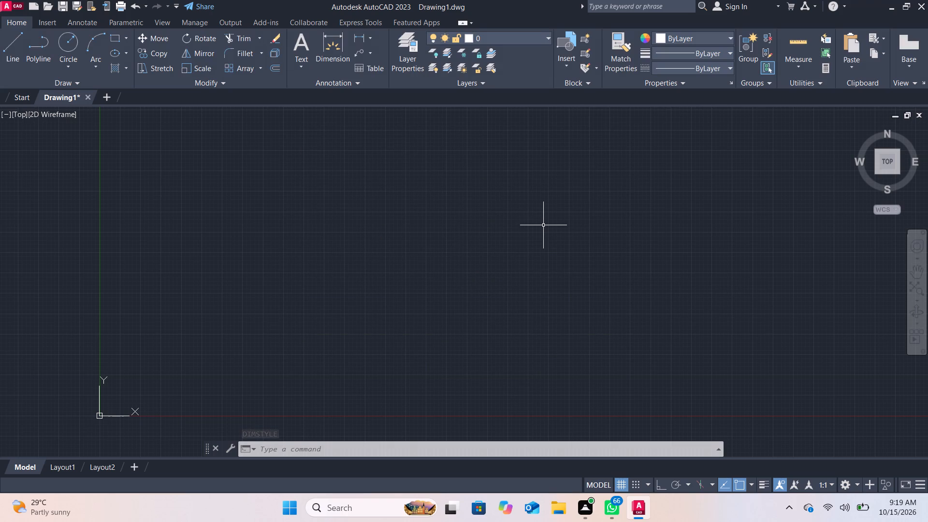
Turn on Ortho mode and draw a 26' horizontal line towards the right as the outline's top edge.
left_click(12, 51)
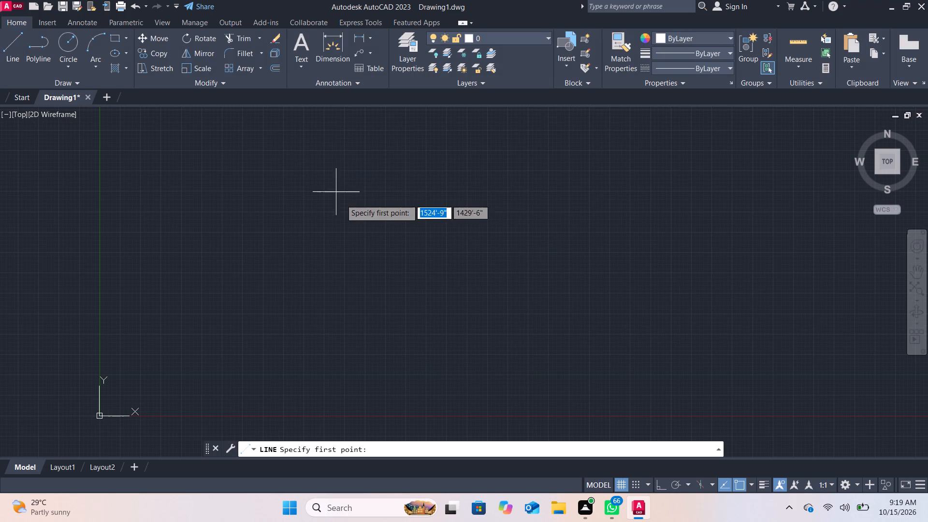
middle_click_drag(348, 204, 293, 299)
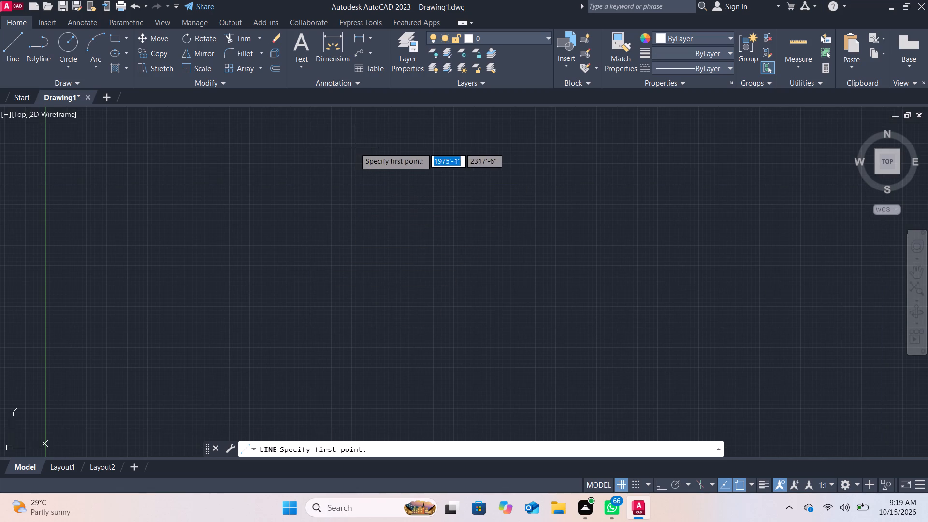
left_click(355, 147)
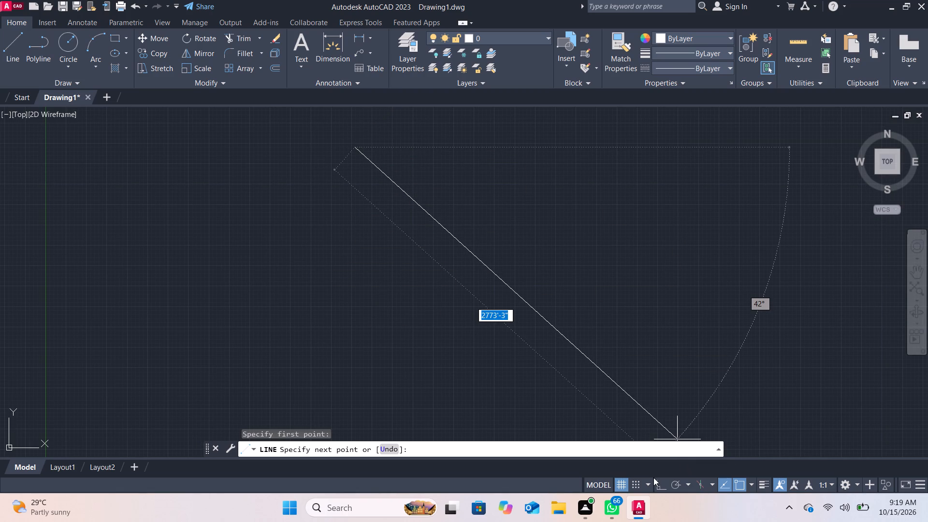
left_click(653, 481)
left_click(659, 481)
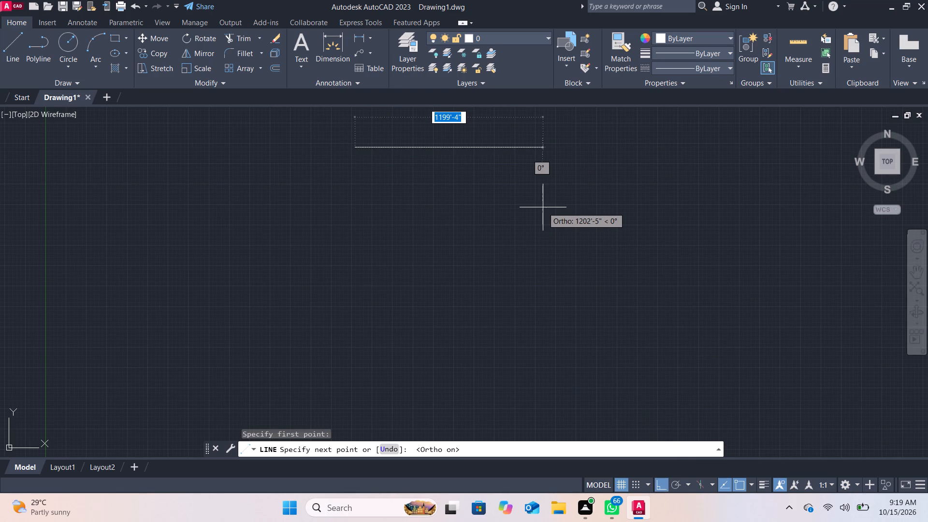
type("26'")
key("Return")
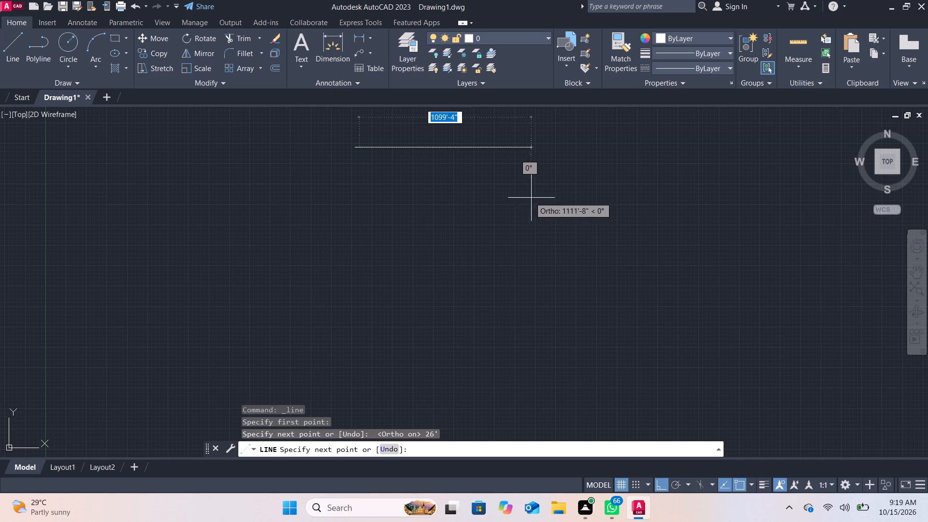
Continue the line 50' straight down from the top edge's right end.
scroll(367, 149, "up", 5)
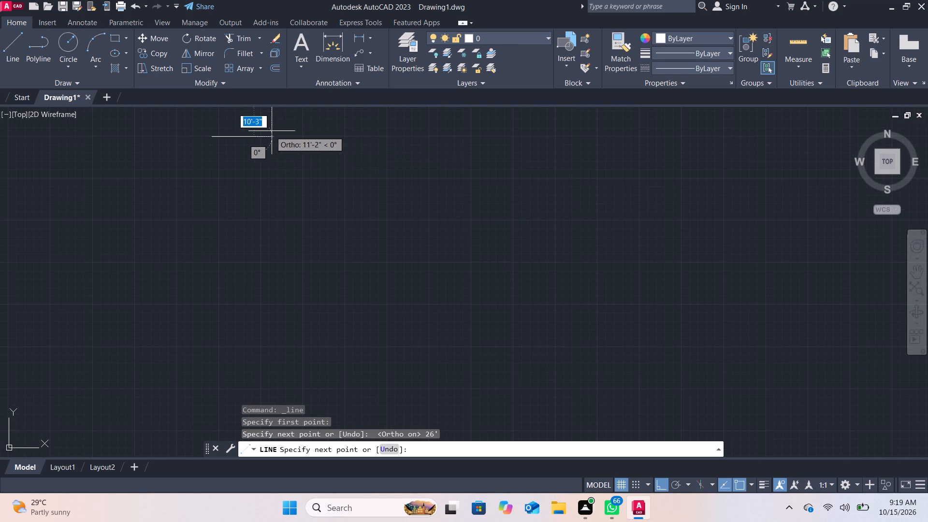
middle_click_drag(227, 135, 409, 161)
scroll(404, 161, "up", 5)
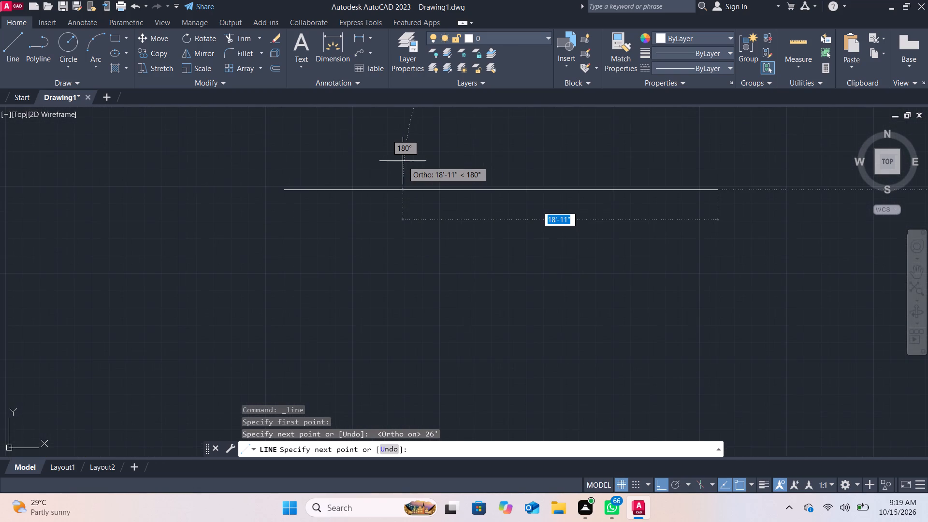
scroll(403, 161, "down", 2)
middle_click_drag(409, 132, 411, 126)
middle_click(412, 113)
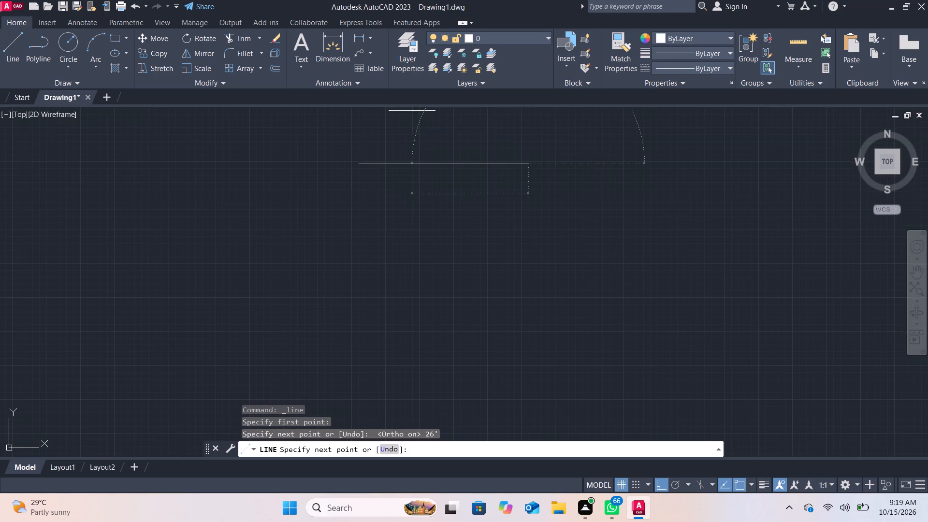
middle_click_drag(523, 229, 527, 182)
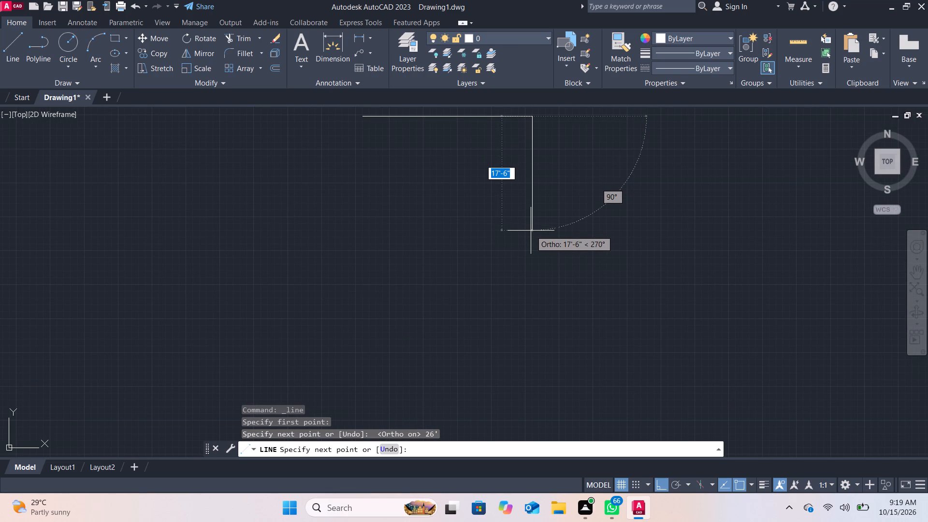
key("5")
type("0'")
key("Return")
Draw the 26' bottom edge towards the left and close the outline back to its starting point.
scroll(534, 231, "down", 2)
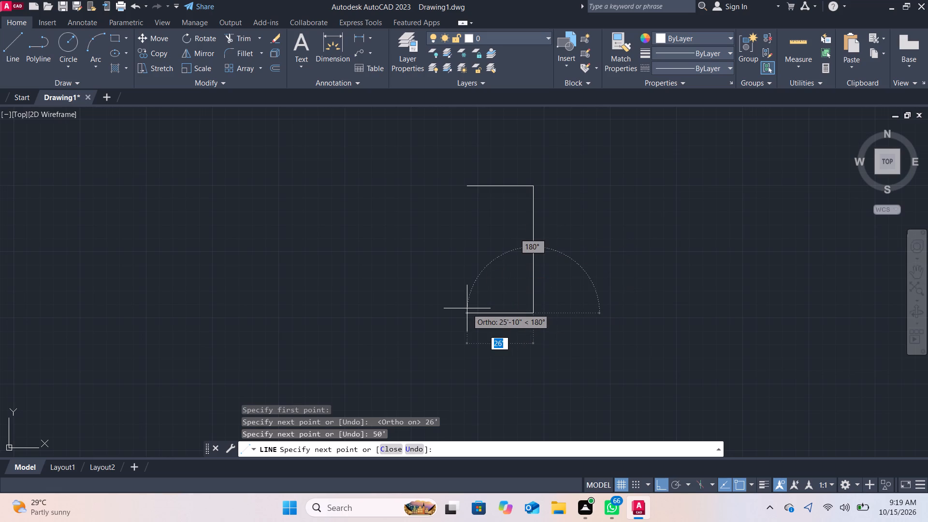
type("26'")
key("Return")
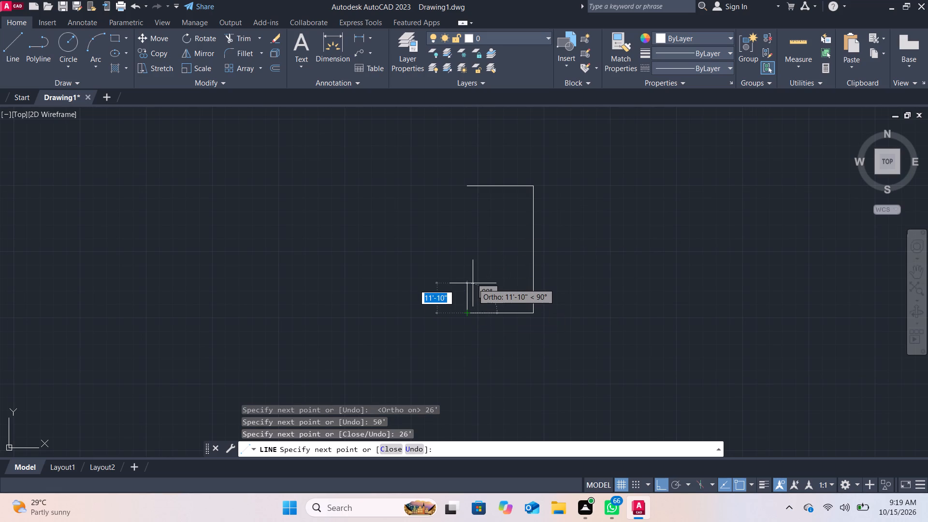
key("c")
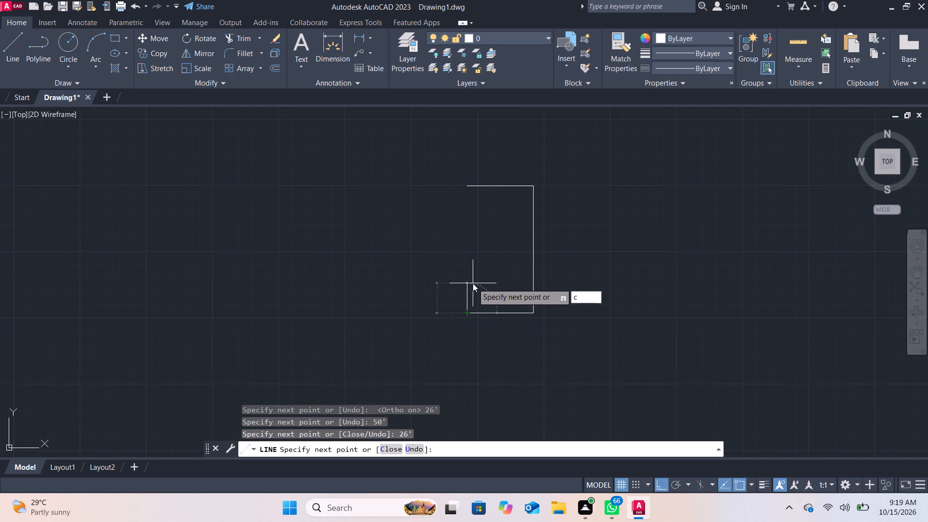
key("Return")
Join the four lines of the 26' by 50' rectangle into a single polyline.
scroll(476, 283, "up", 2)
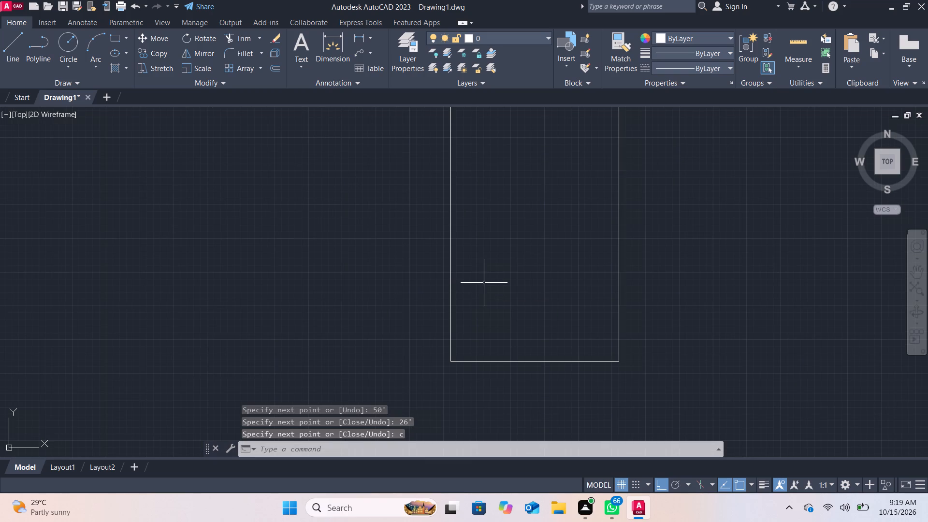
middle_click_drag(485, 283, 427, 328)
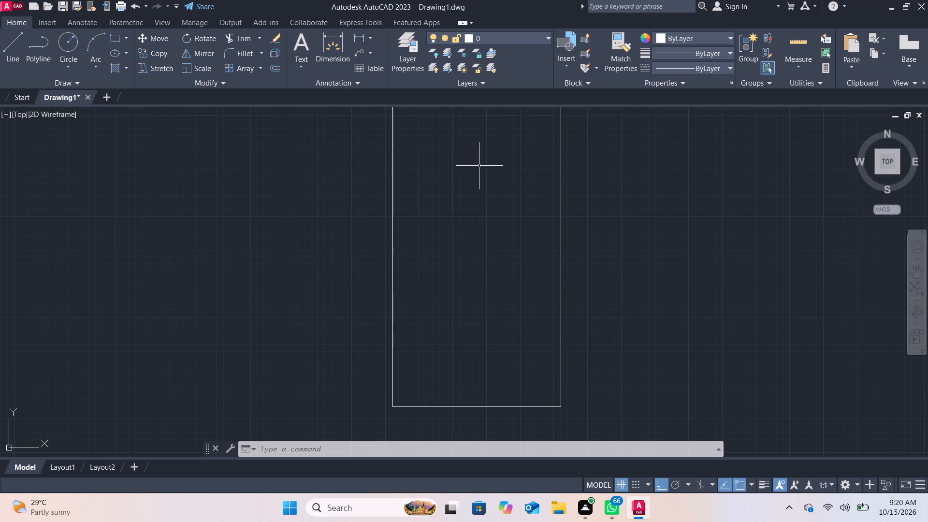
middle_click_drag(461, 212, 433, 268)
scroll(436, 259, "down", 1)
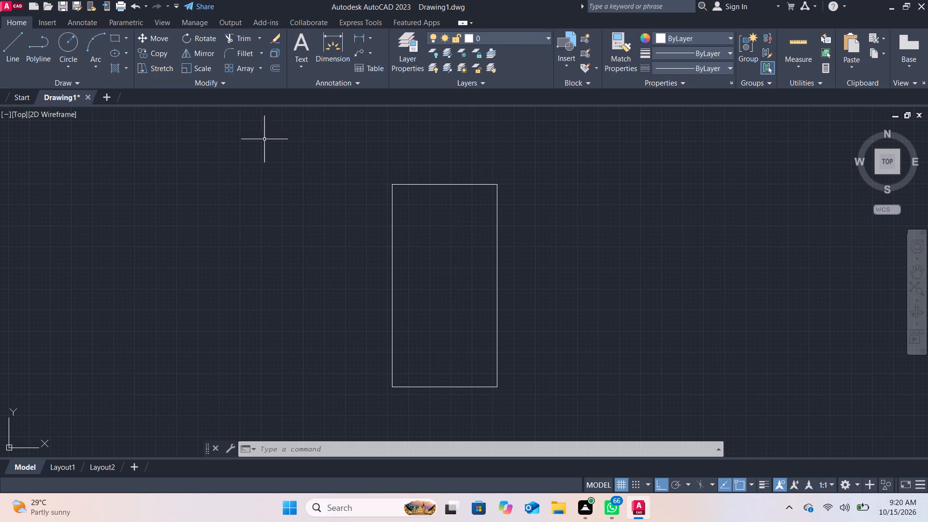
left_click(278, 447)
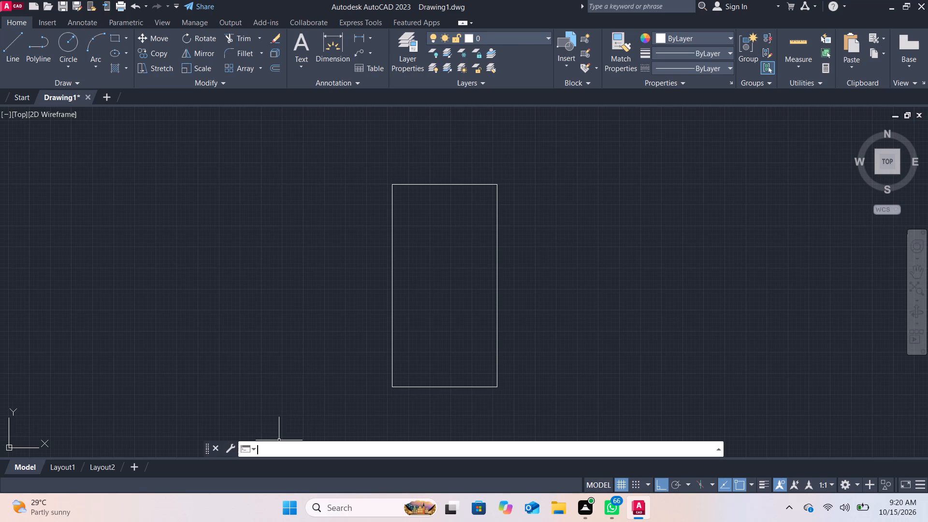
type("jo")
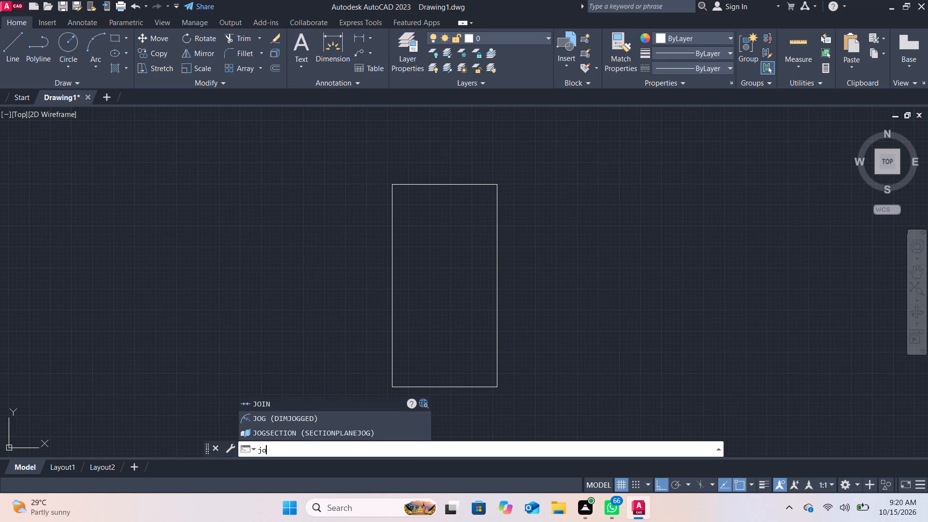
left_click(292, 406)
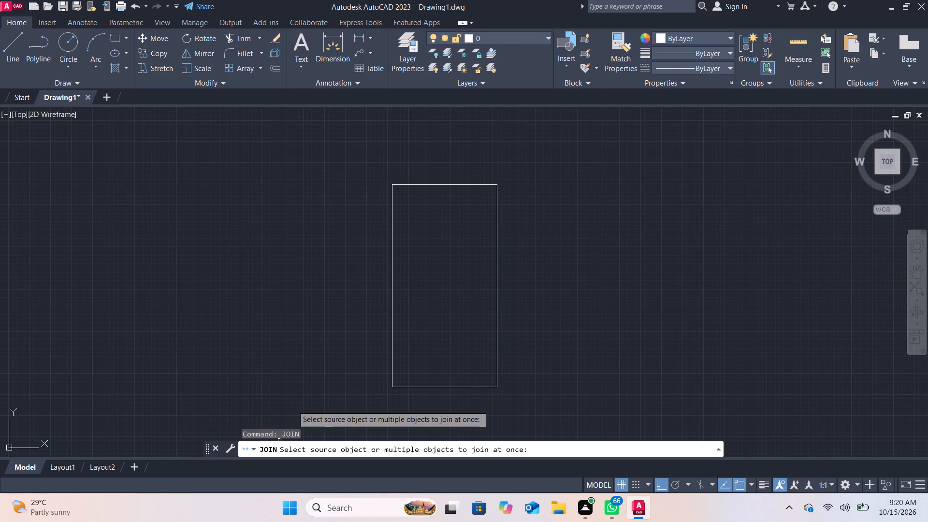
left_click(435, 185)
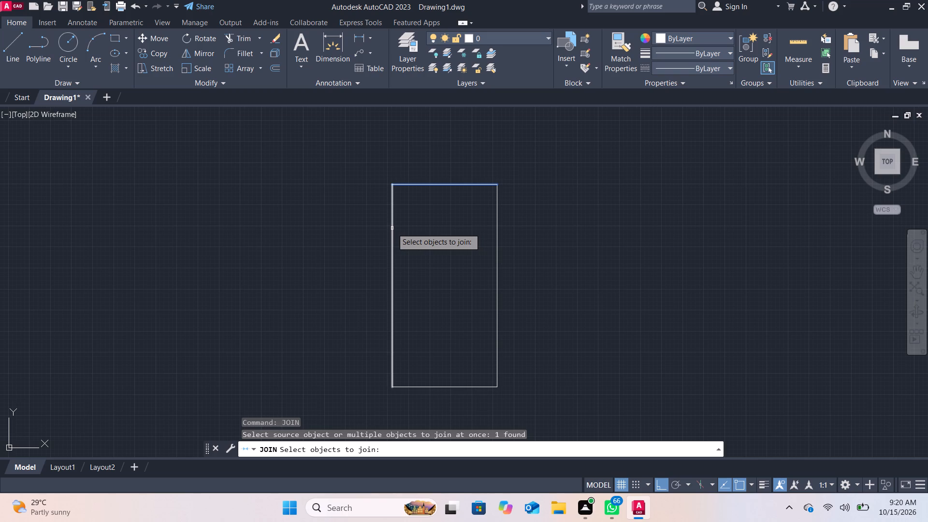
left_click(392, 228)
left_click(499, 232)
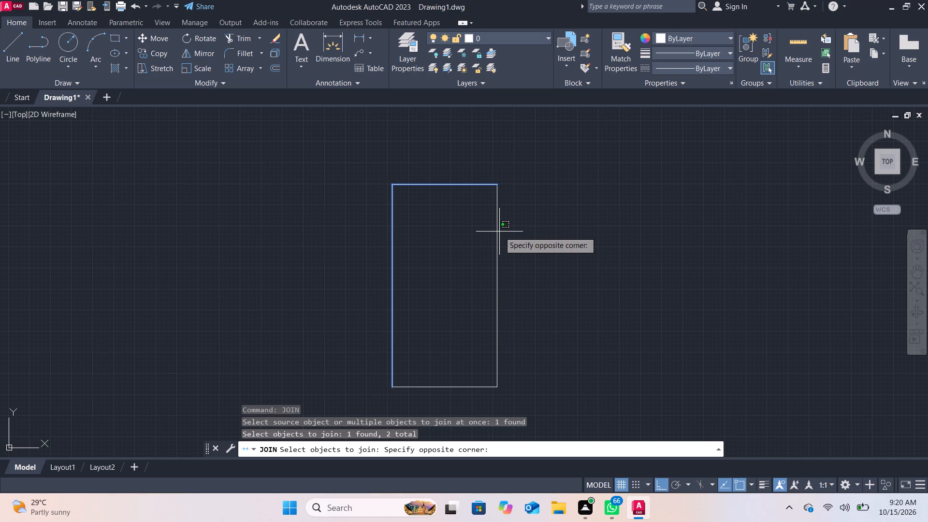
left_click(482, 292)
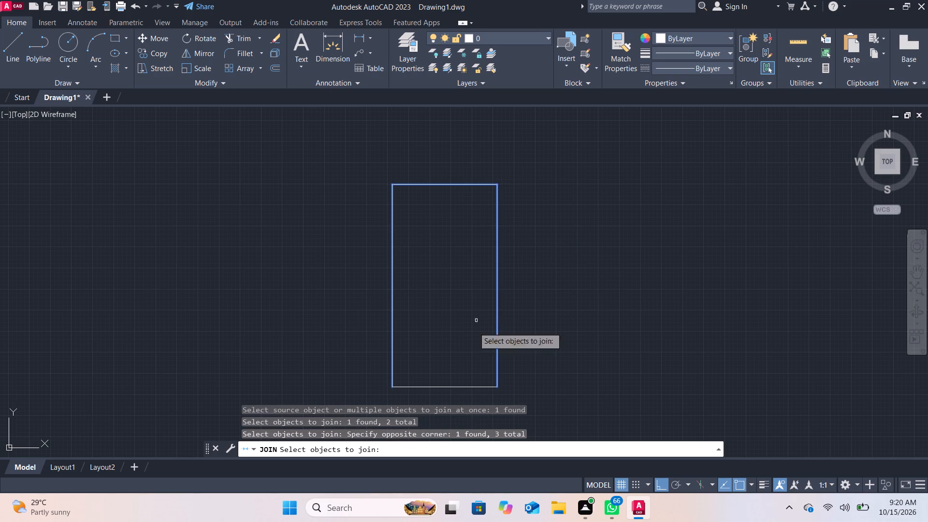
left_click(453, 388)
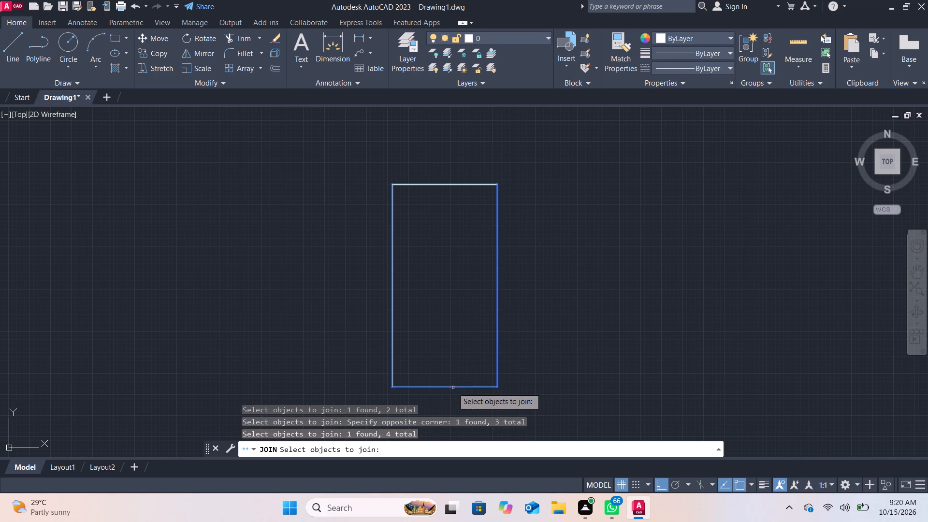
key("Return")
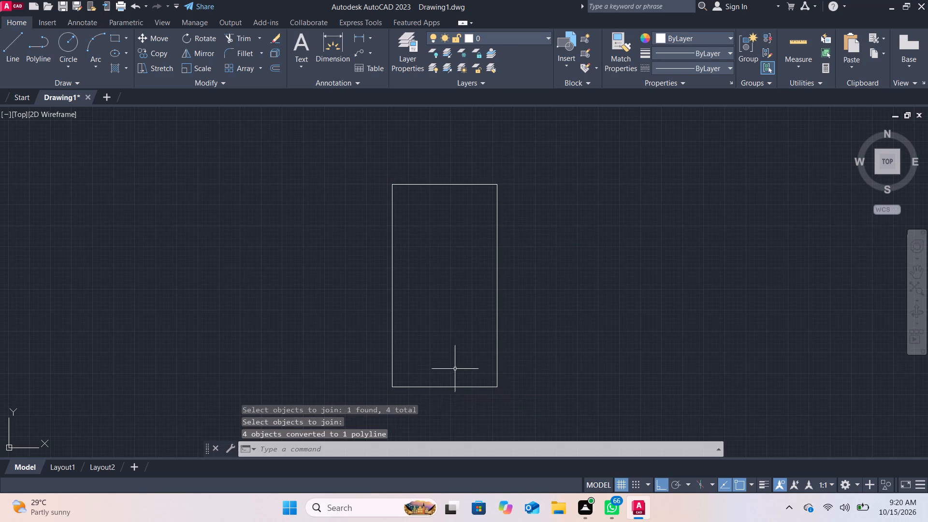
Check the rectangle's width and height with a quick measurement.
left_click(802, 46)
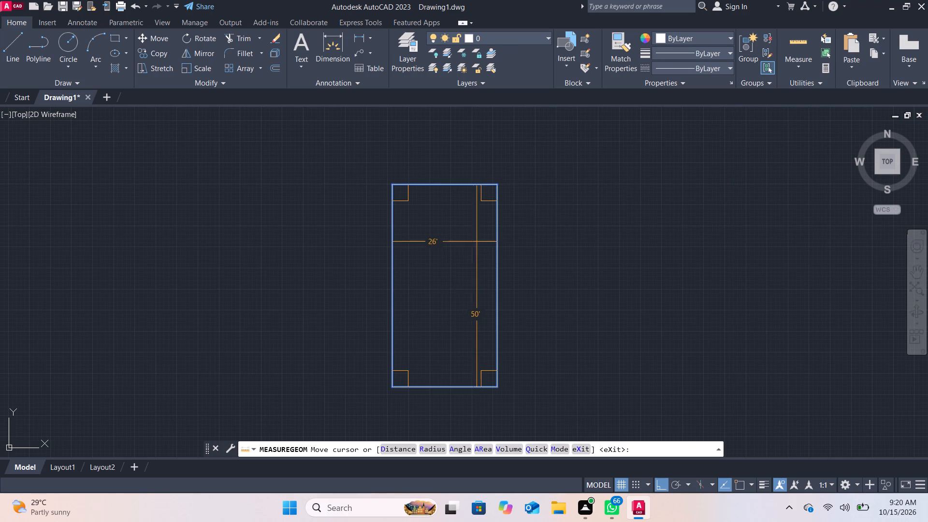
key("Escape")
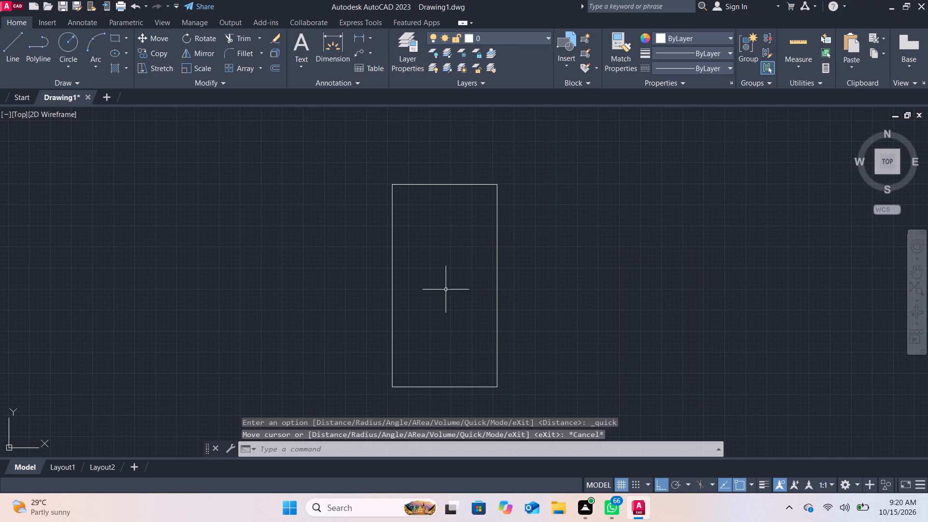
Offset the rectangular outline inward by 9" using the Through option.
scroll(442, 298, "down", 3)
middle_click_drag(442, 298, 422, 252)
scroll(422, 252, "up", 2)
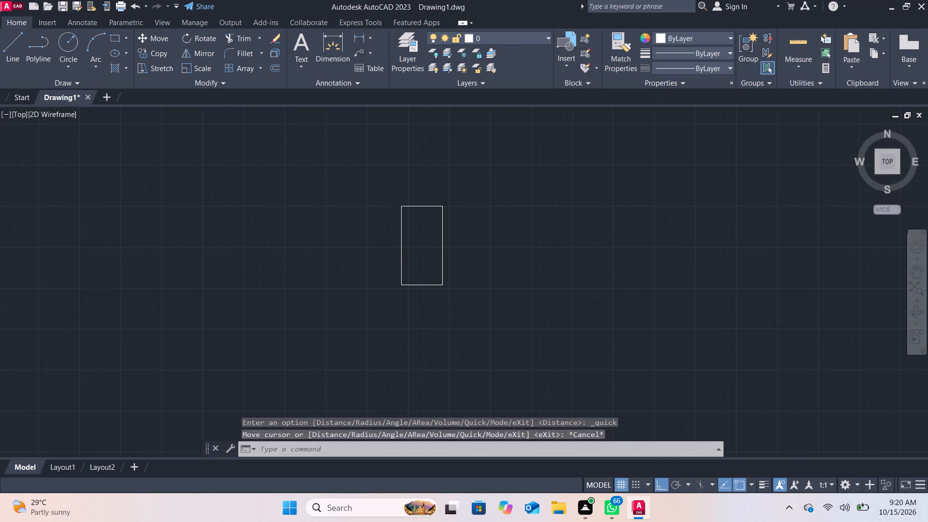
middle_click(422, 252)
scroll(422, 252, "up", 1)
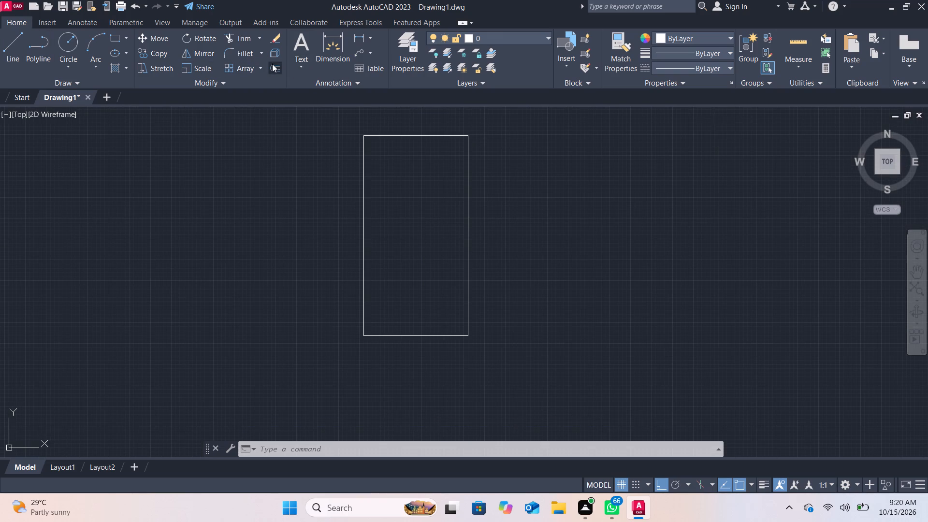
left_click(272, 64)
key("Return")
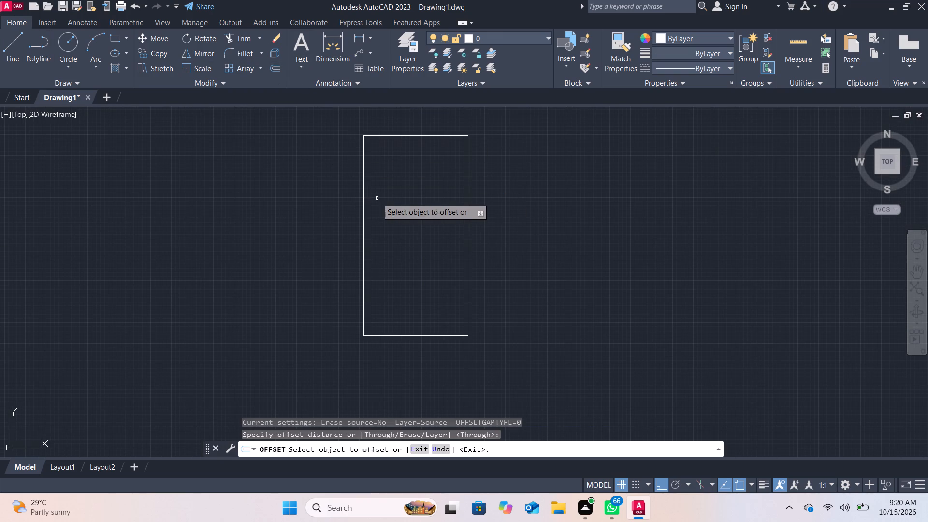
left_click(401, 136)
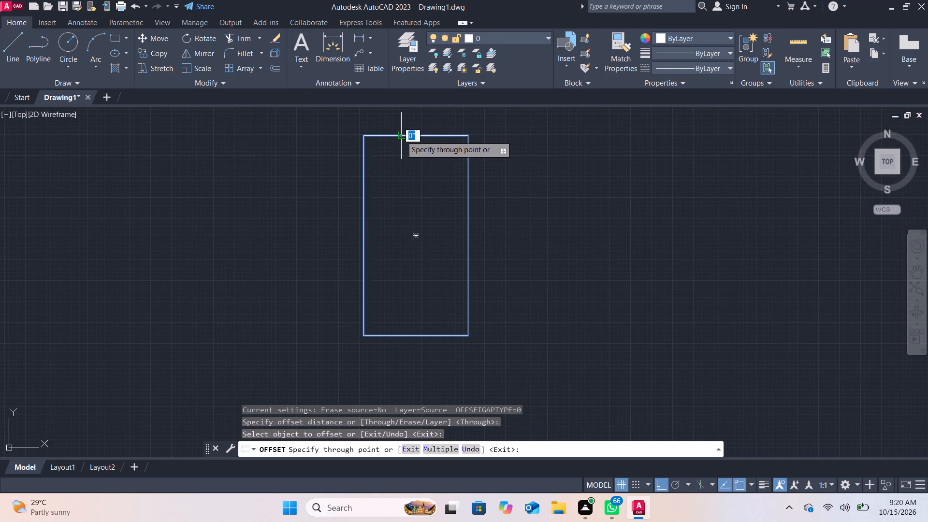
key("9")
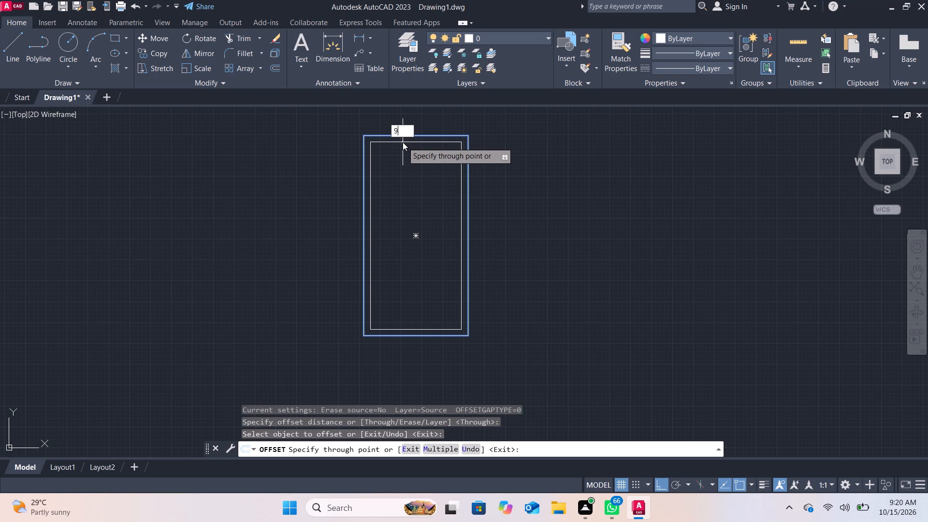
key("Return")
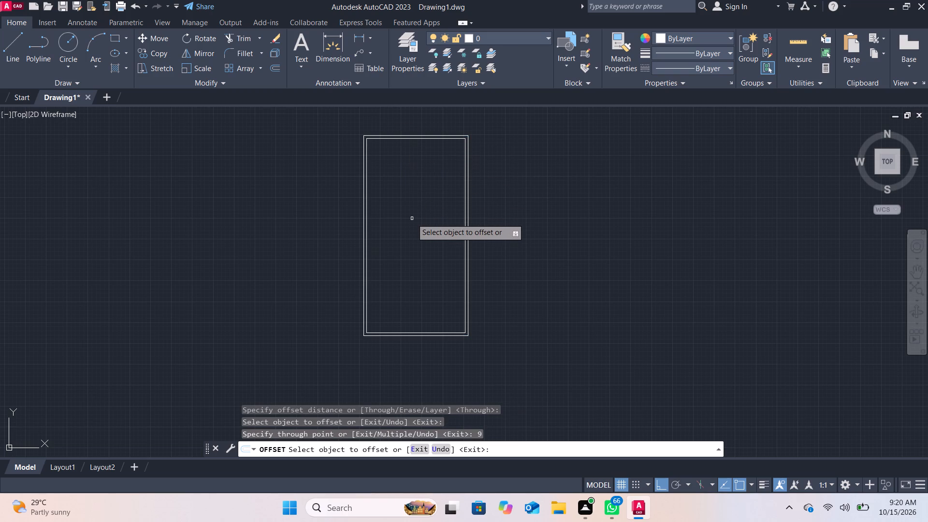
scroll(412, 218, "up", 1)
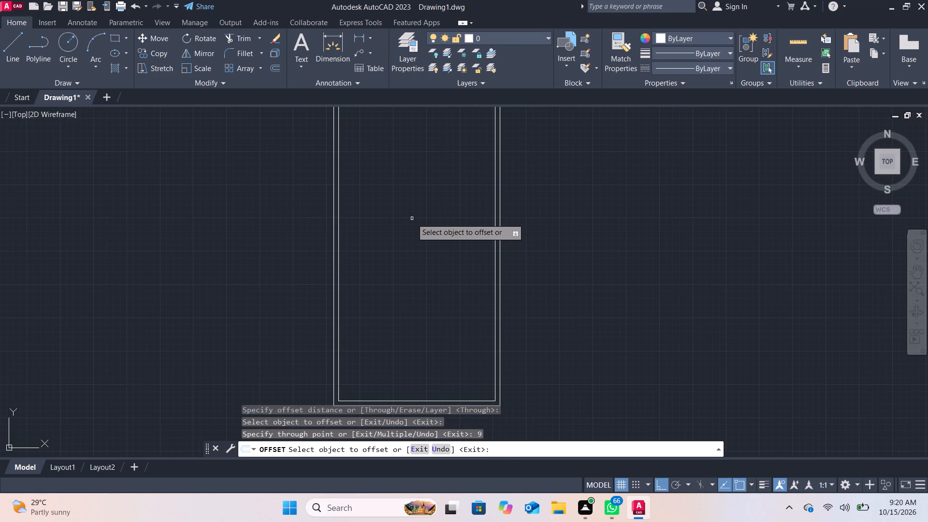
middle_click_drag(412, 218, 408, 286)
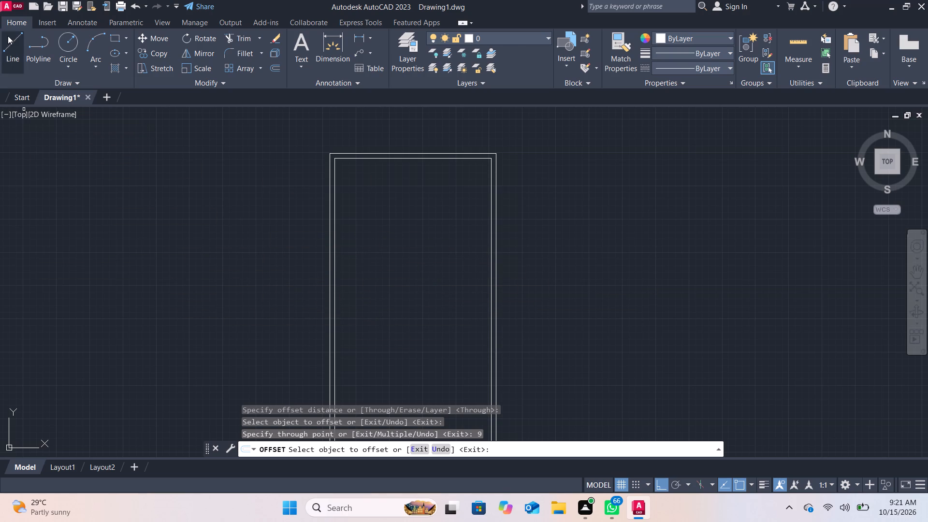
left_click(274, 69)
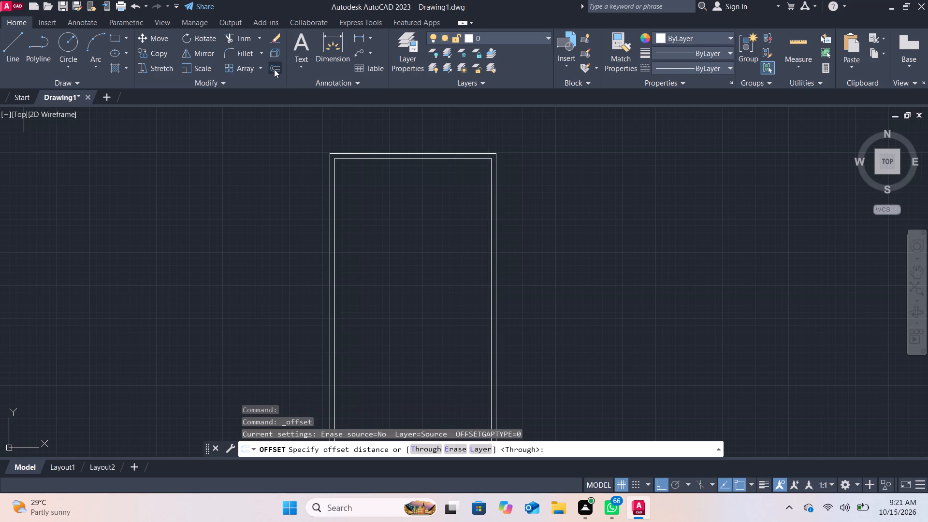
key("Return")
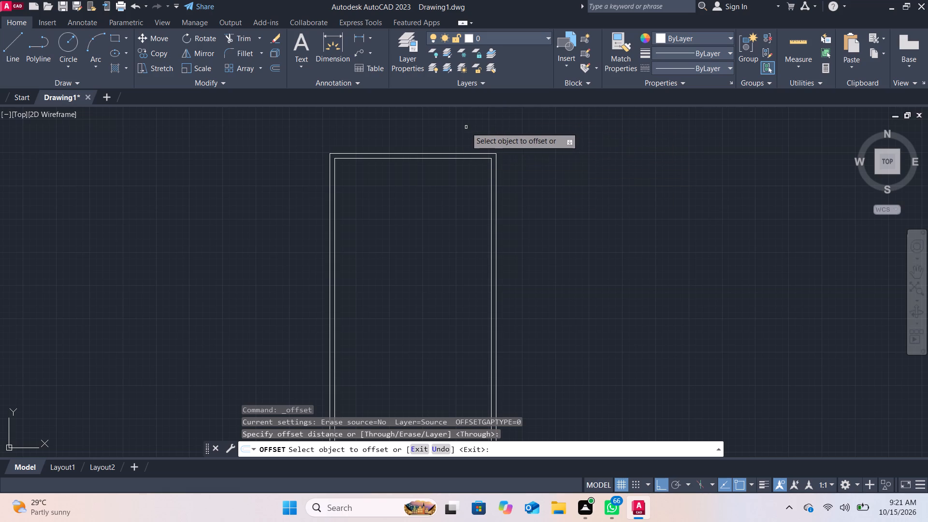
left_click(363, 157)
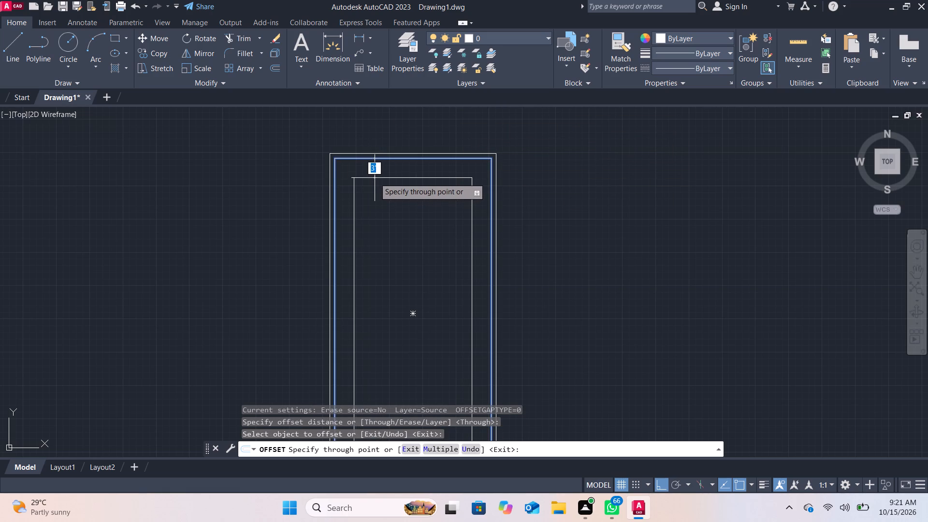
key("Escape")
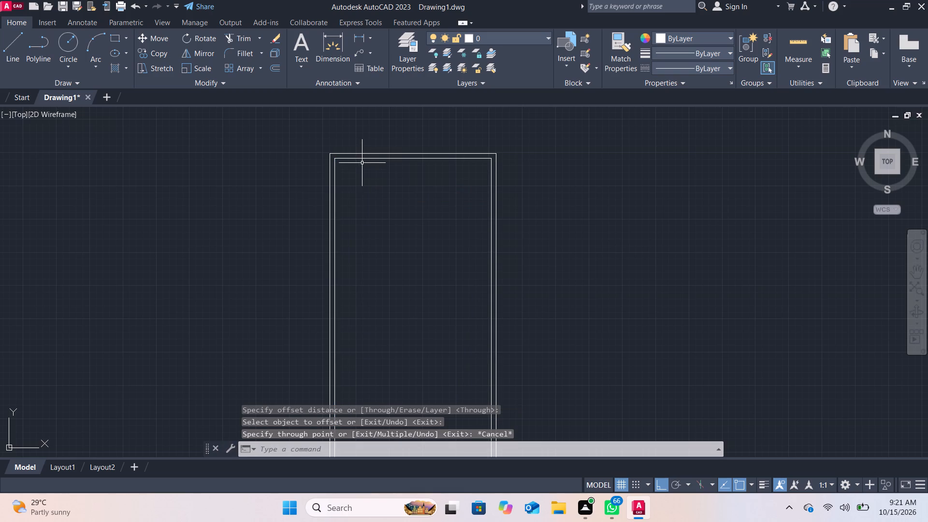
Explode the inner wall rectangle into separate lines.
left_click(290, 451)
key("e")
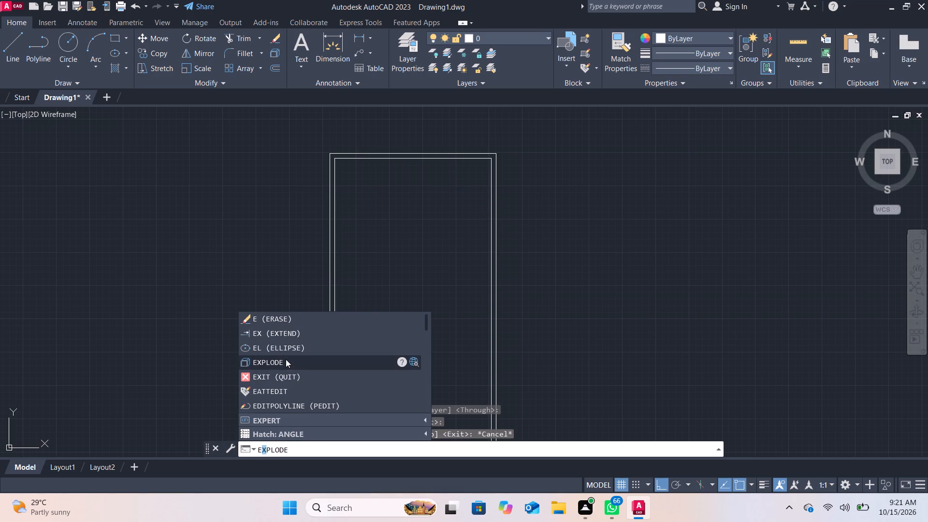
left_click(285, 362)
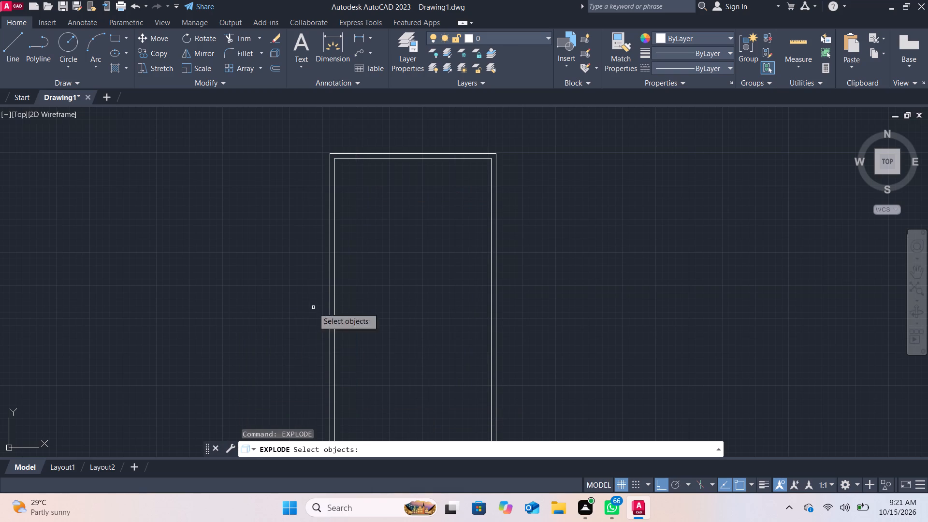
left_click(401, 159)
key("Return")
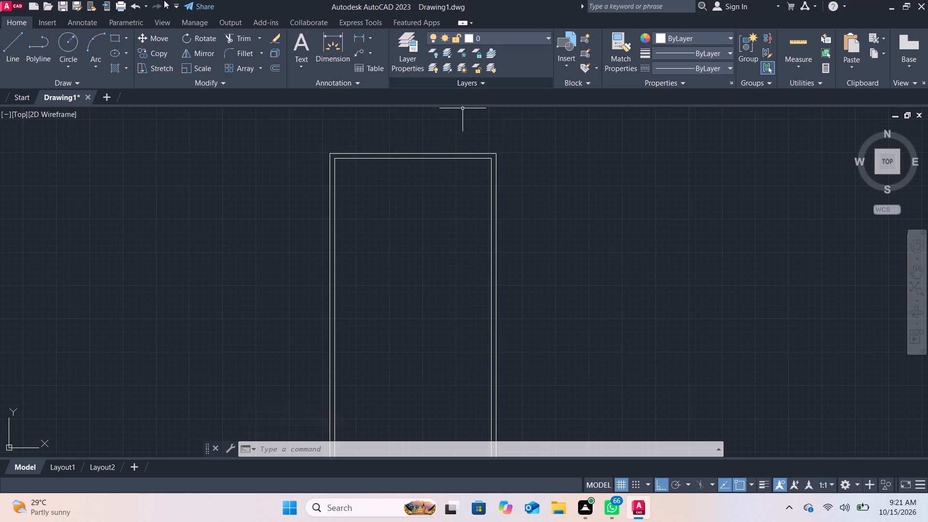
Offset the inner top wall line 12' downward into the building using the Through option.
left_click(275, 68)
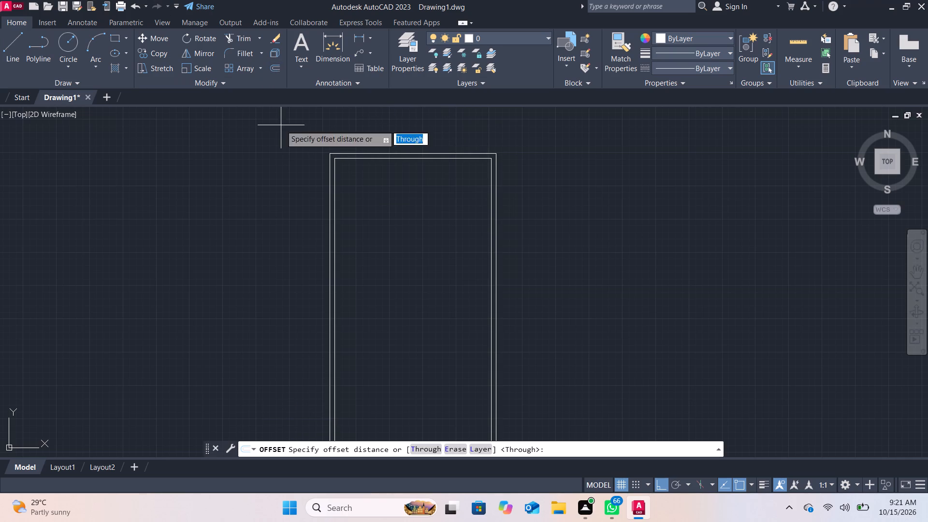
key("Return")
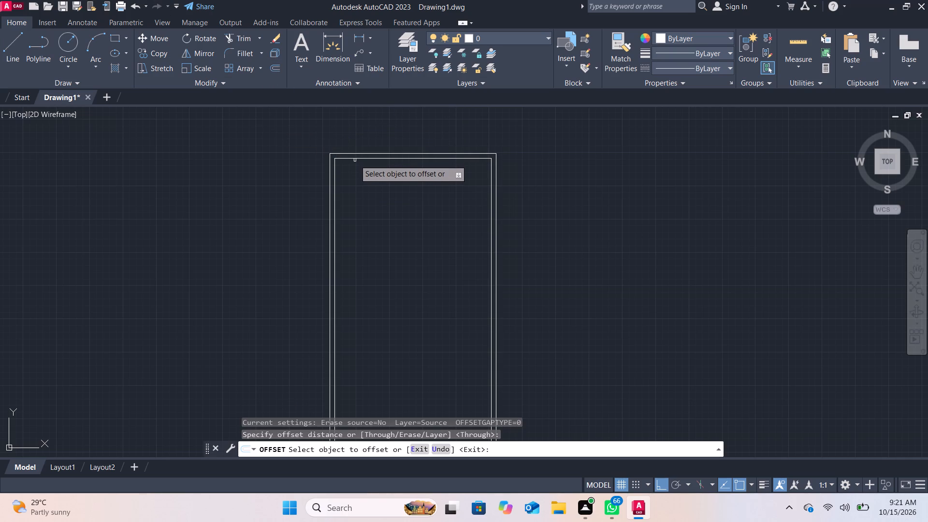
left_click(357, 157)
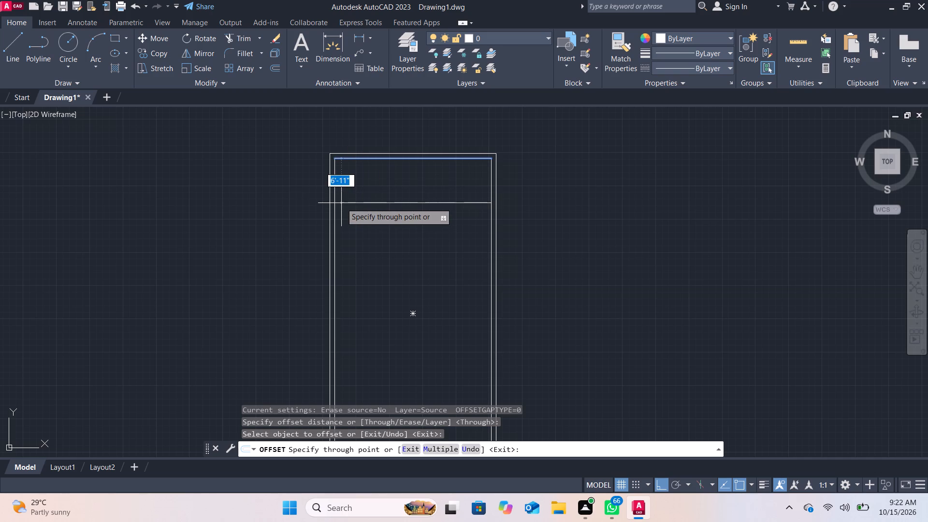
type("12")
key("apostrophe")
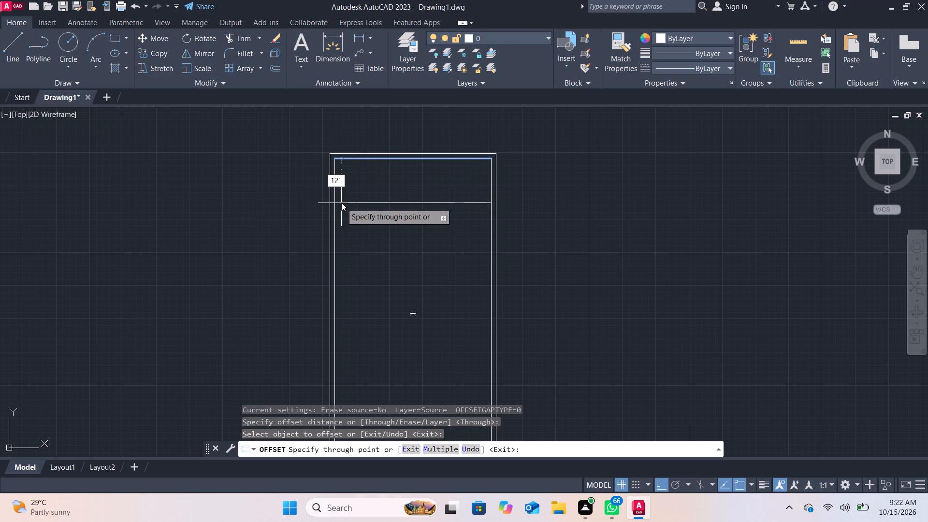
key("Return")
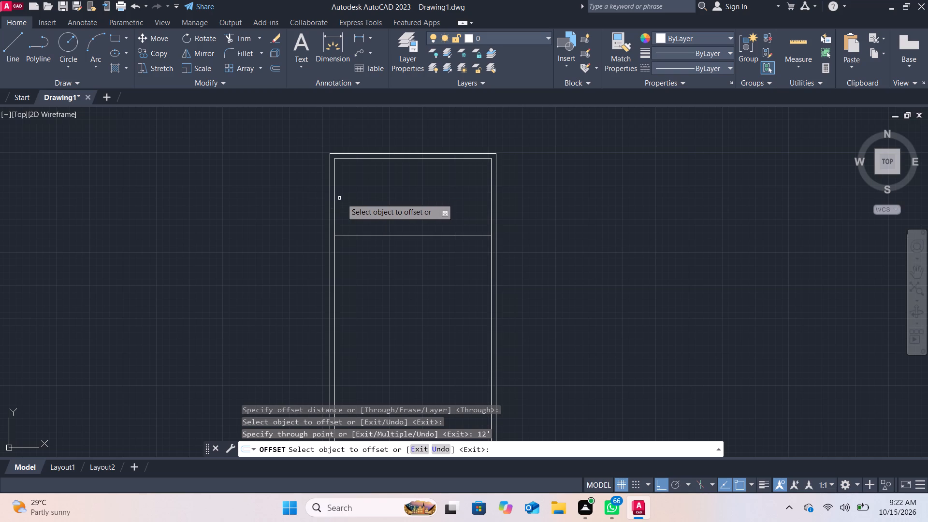
Offset the inner left wall line 12'-6" to the right, into the building.
left_click(335, 197)
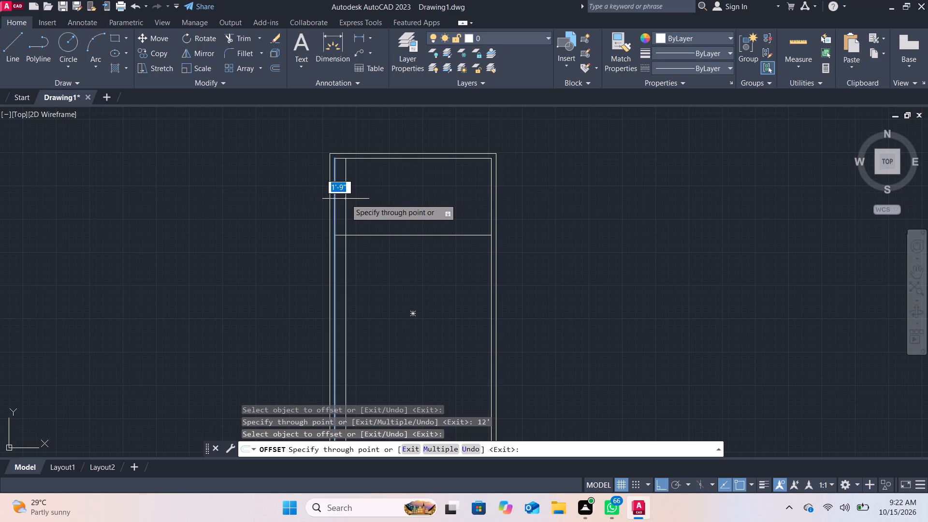
type("12;")
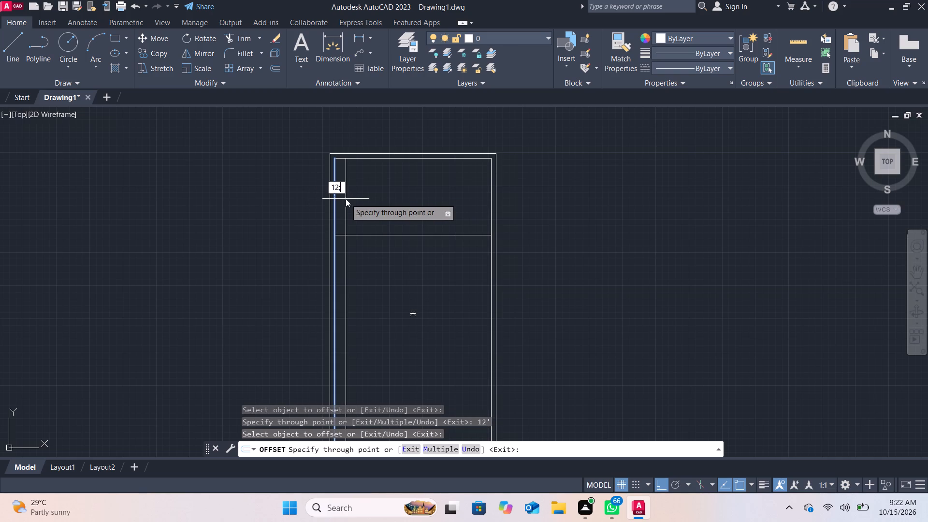
key("BackSpace")
key("apostrophe")
key("minus")
type("6\"")
key("Return")
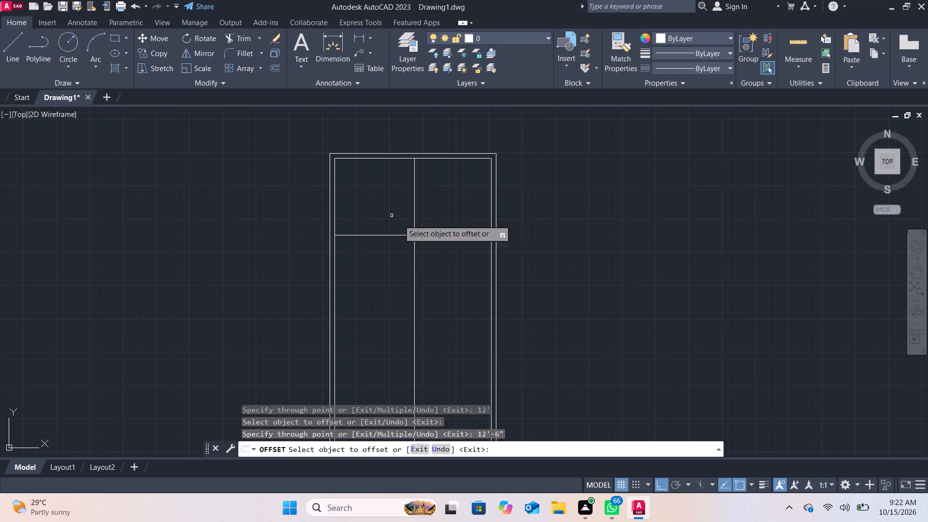
Check the upper right room's width and height with a quick measurement.
scroll(444, 243, "up", 1)
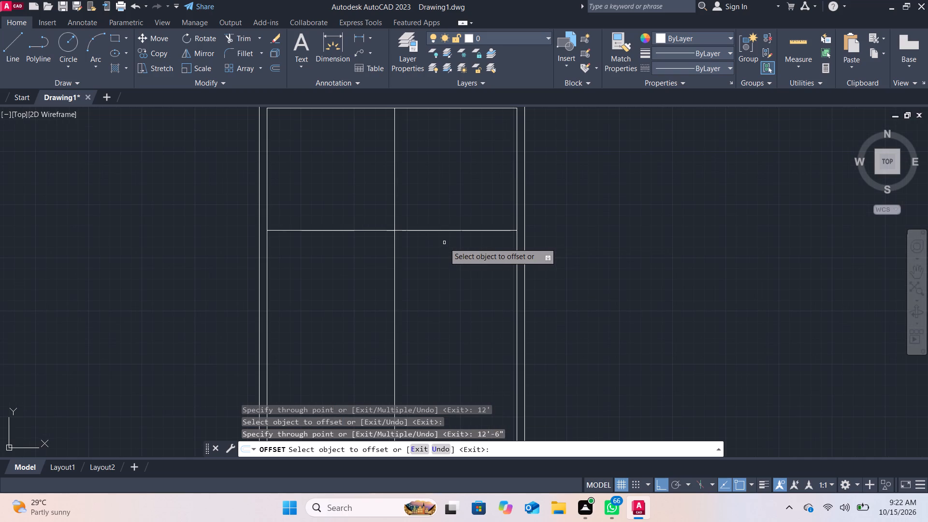
middle_click_drag(444, 243, 442, 249)
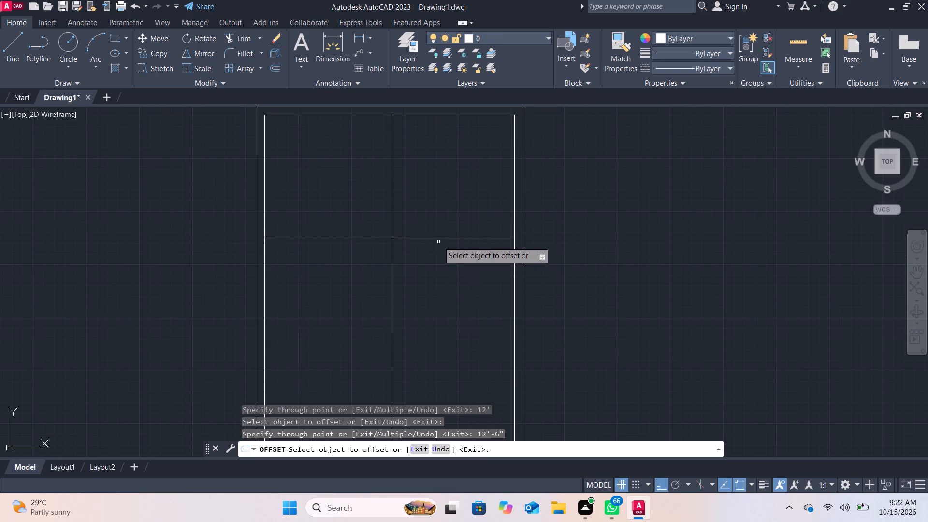
left_click(792, 47)
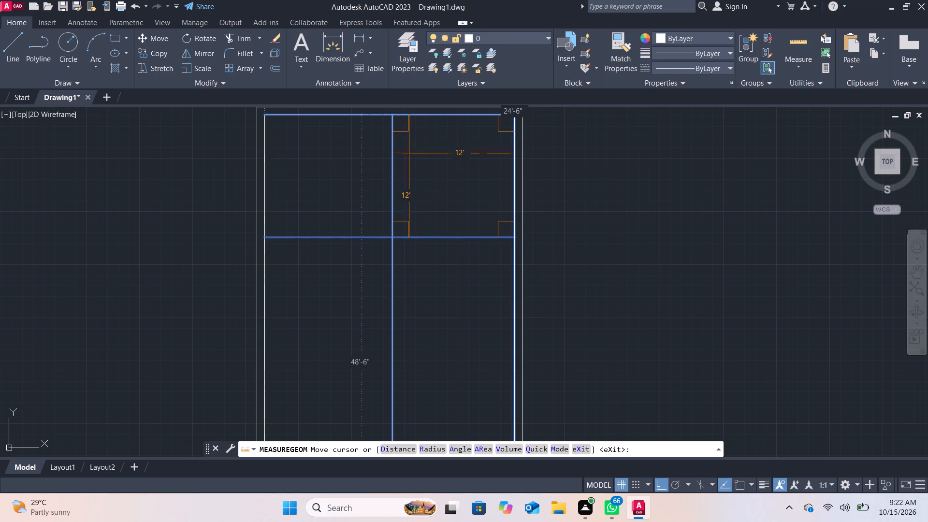
key("Escape")
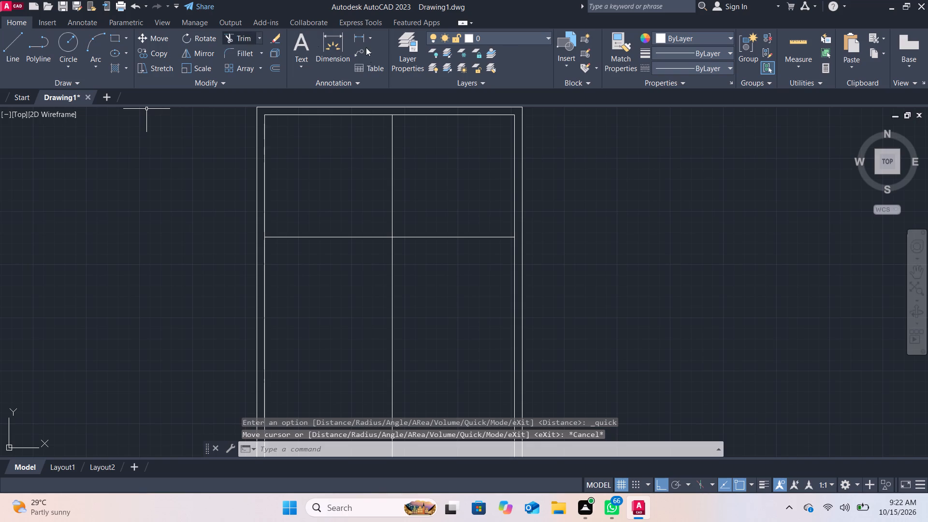
Offset the vertical partition line 4" to the right using the Through option.
left_click(271, 66)
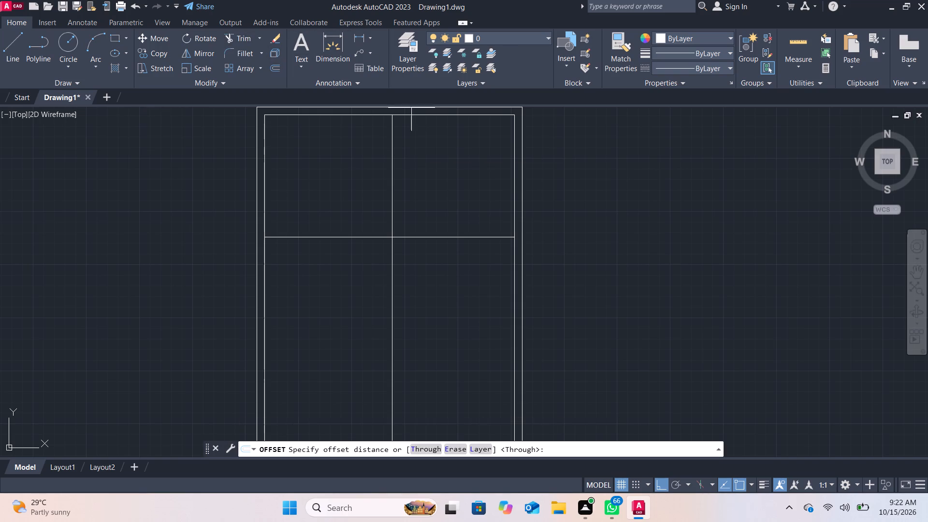
key("Return")
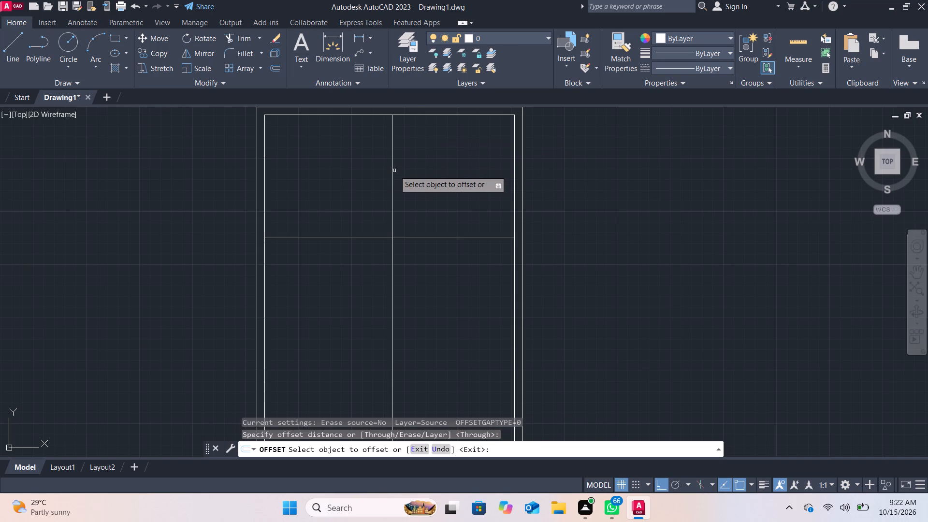
left_click(391, 170)
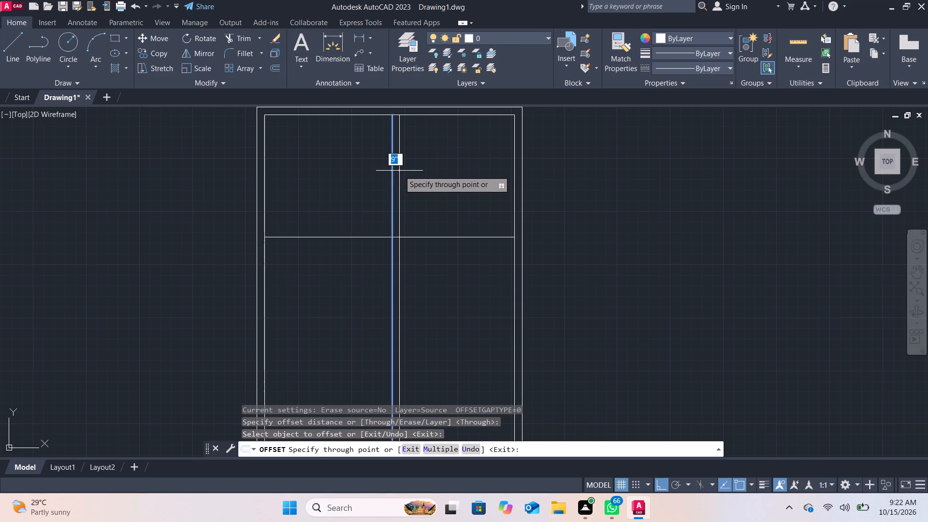
key("4")
key("Return")
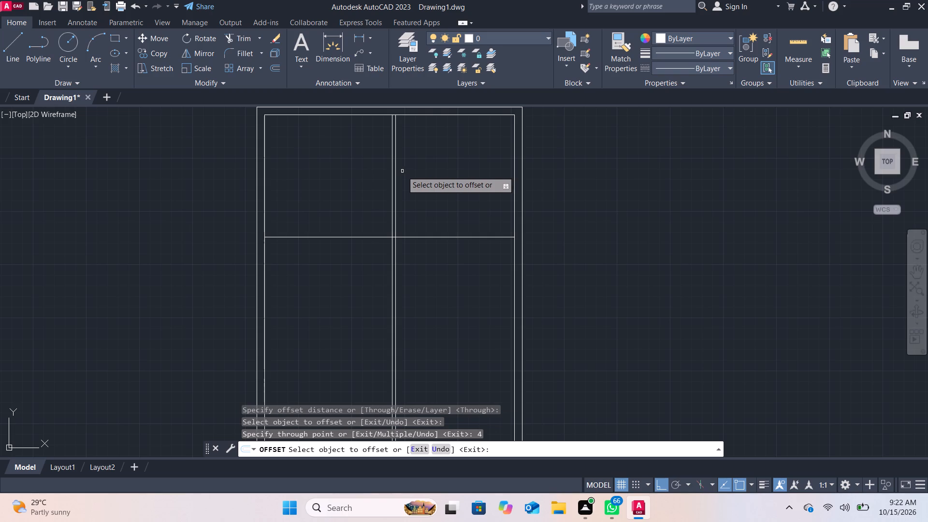
Offset the horizontal partition line 3" downward to give that partition its thickness.
left_click(361, 236)
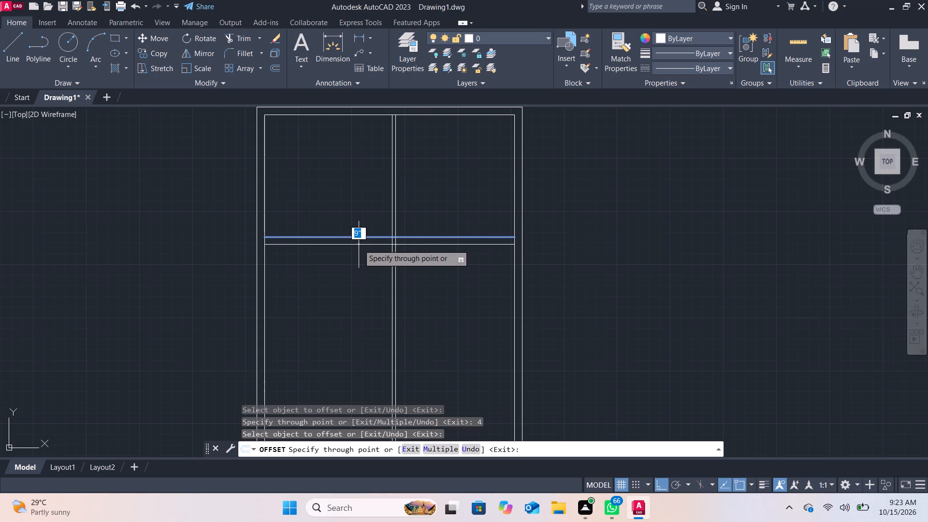
key("3")
key("Return")
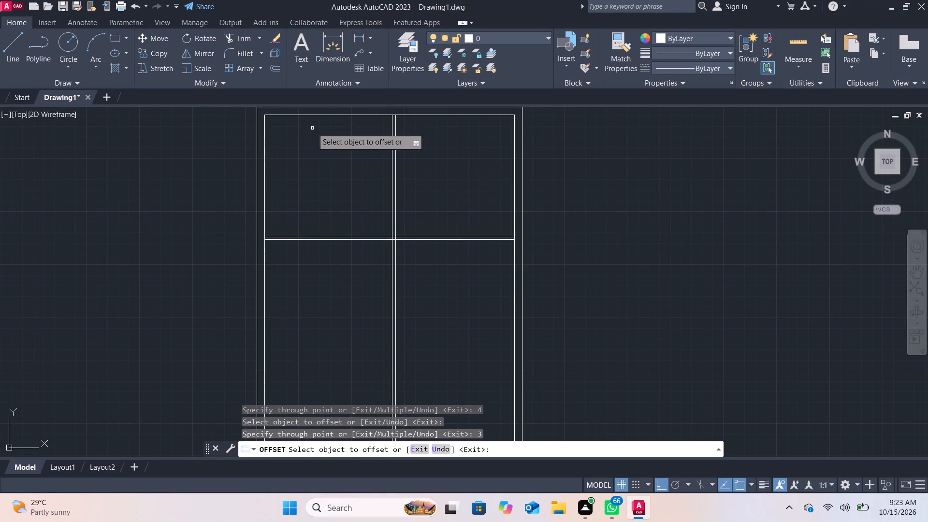
Check the building's dimensions around the new partitions with a quick measurement.
left_click(798, 42)
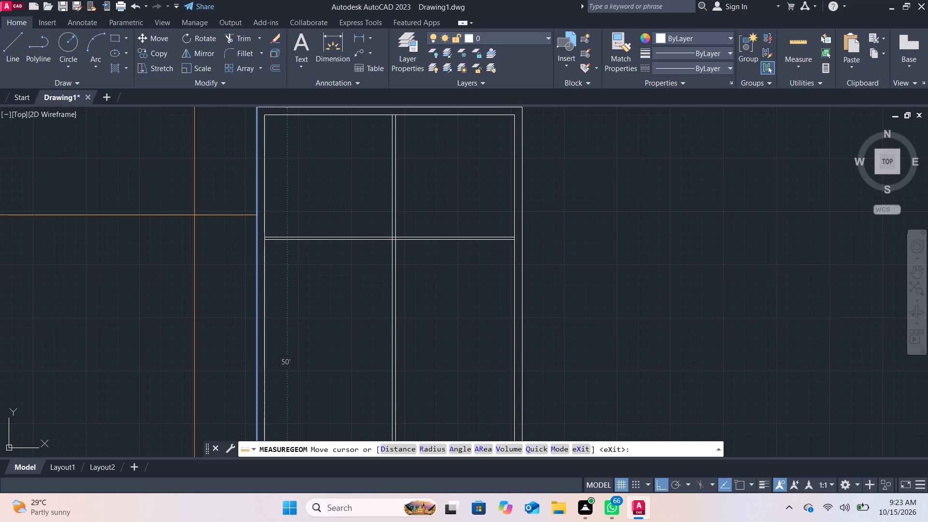
key("Escape")
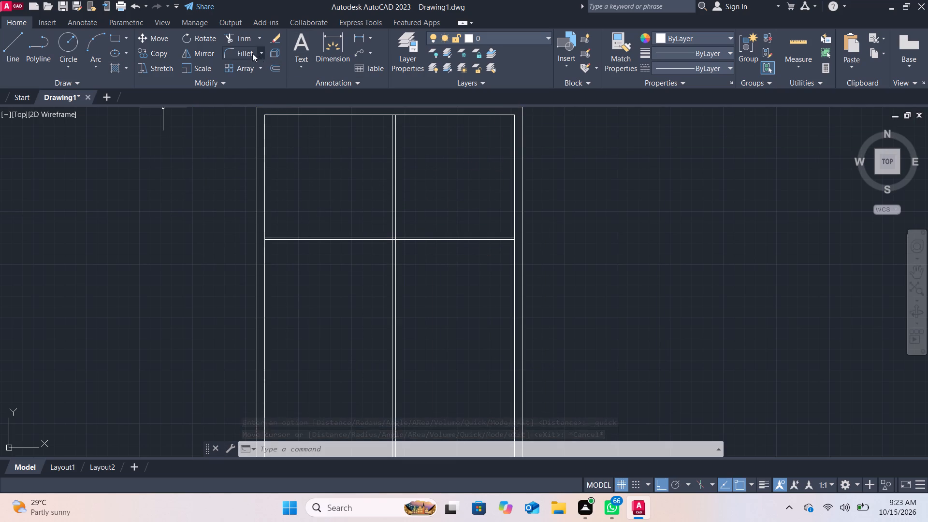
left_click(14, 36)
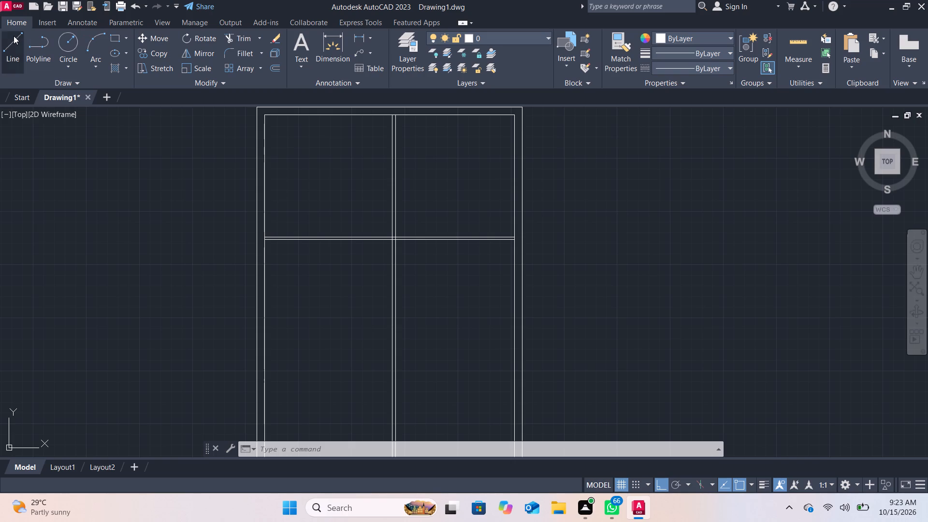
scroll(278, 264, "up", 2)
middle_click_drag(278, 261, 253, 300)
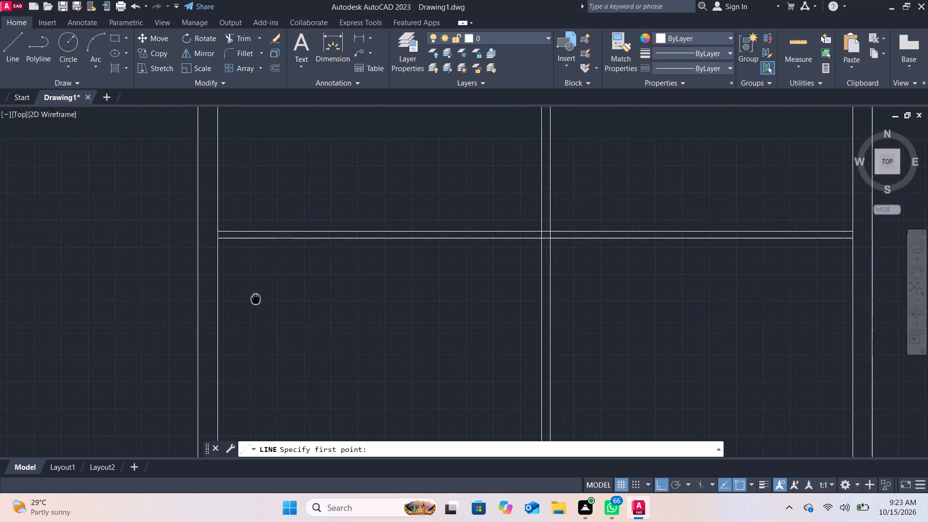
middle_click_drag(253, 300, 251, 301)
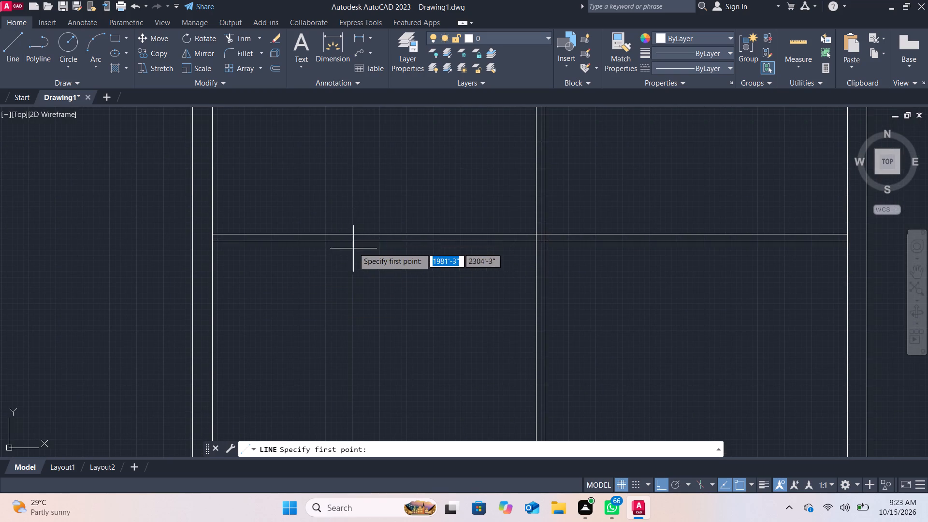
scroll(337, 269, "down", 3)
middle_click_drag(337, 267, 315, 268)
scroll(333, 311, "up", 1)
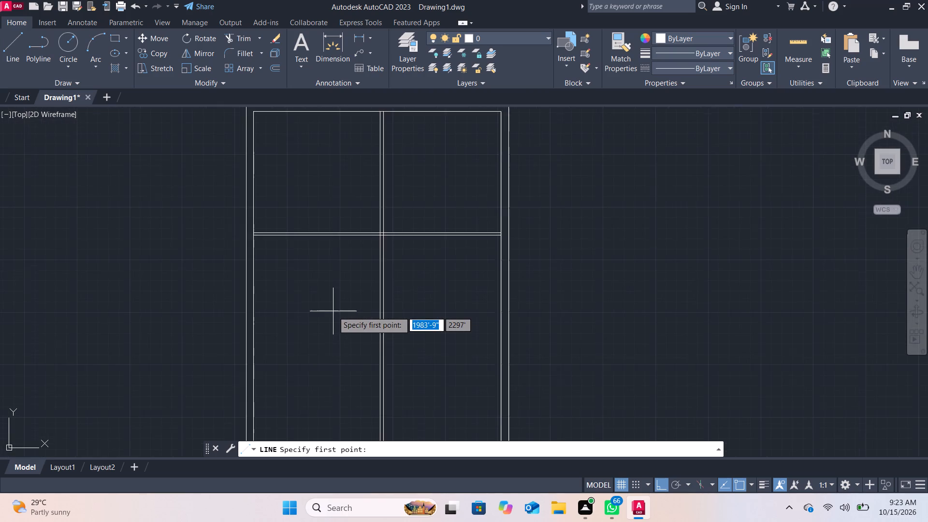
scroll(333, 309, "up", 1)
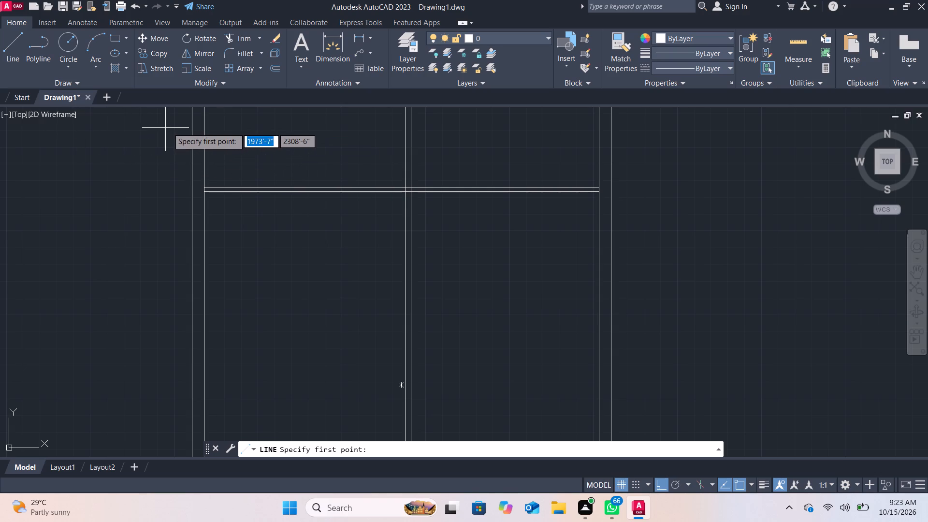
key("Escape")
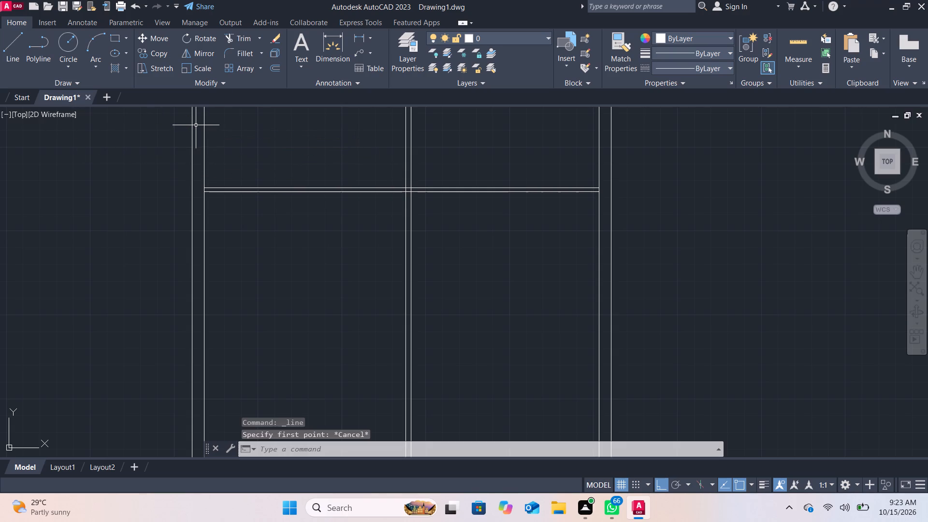
Trim away both vertical partition lines below the horizontal partition.
scroll(578, 222, "down", 1)
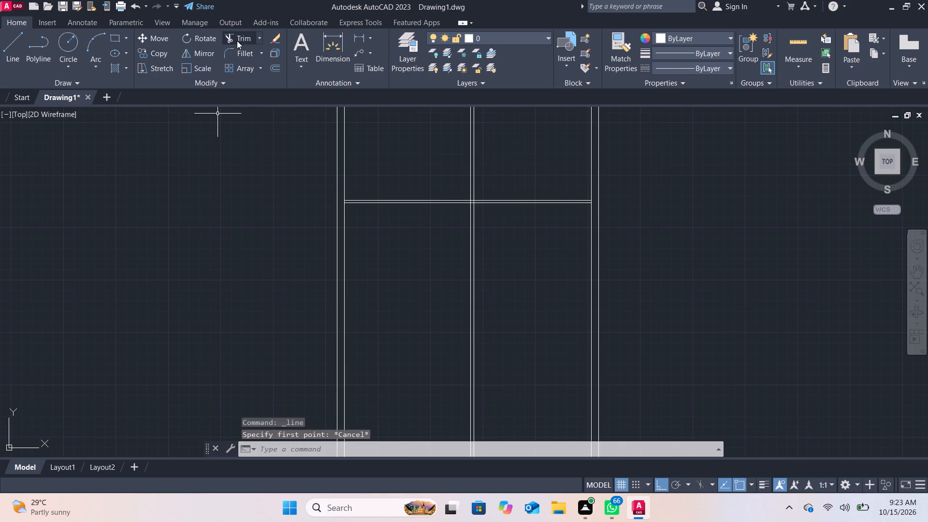
left_click(237, 41)
left_click_drag(448, 280, 489, 275)
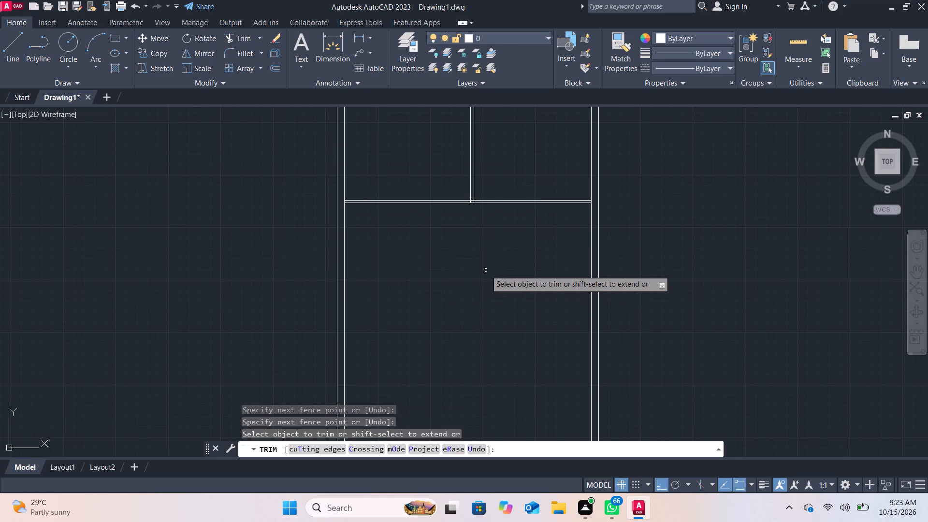
middle_click(481, 257)
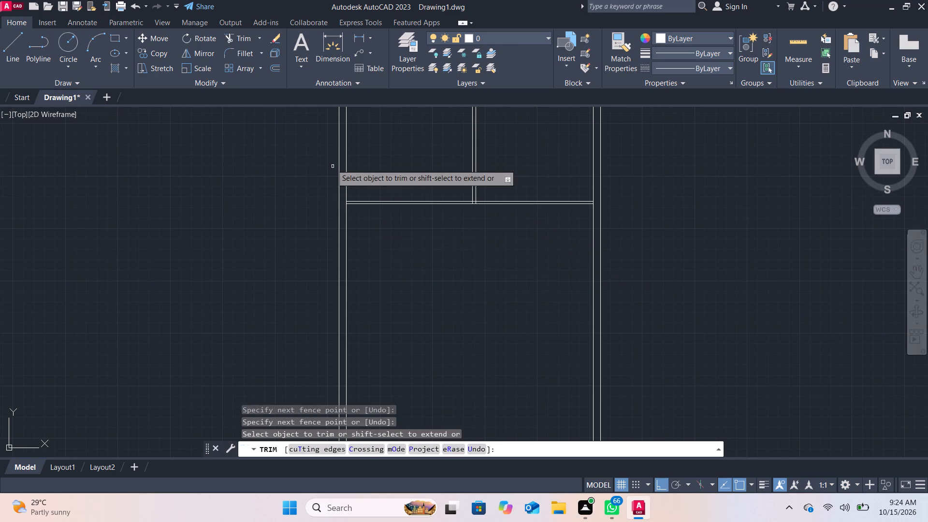
Offset the lower line of the horizontal partition 10'-3" downward using the Through option.
left_click(275, 71)
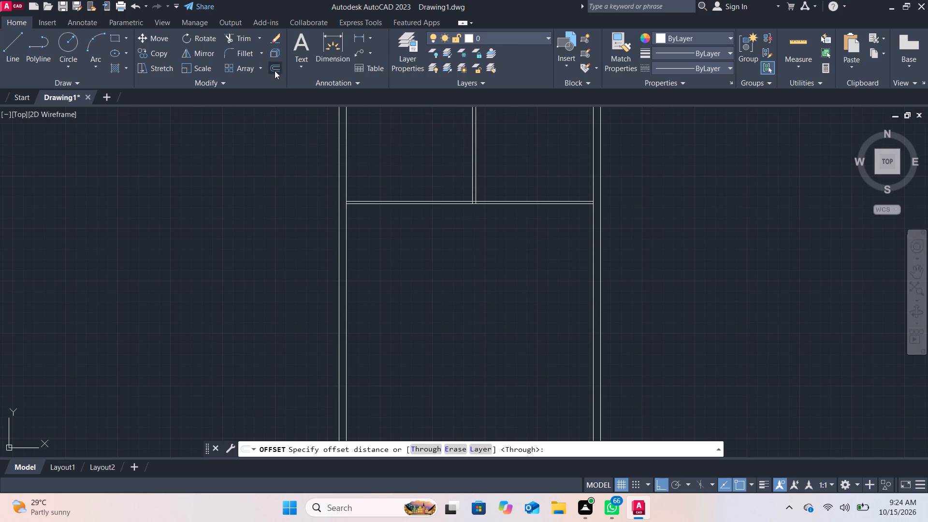
key("Return")
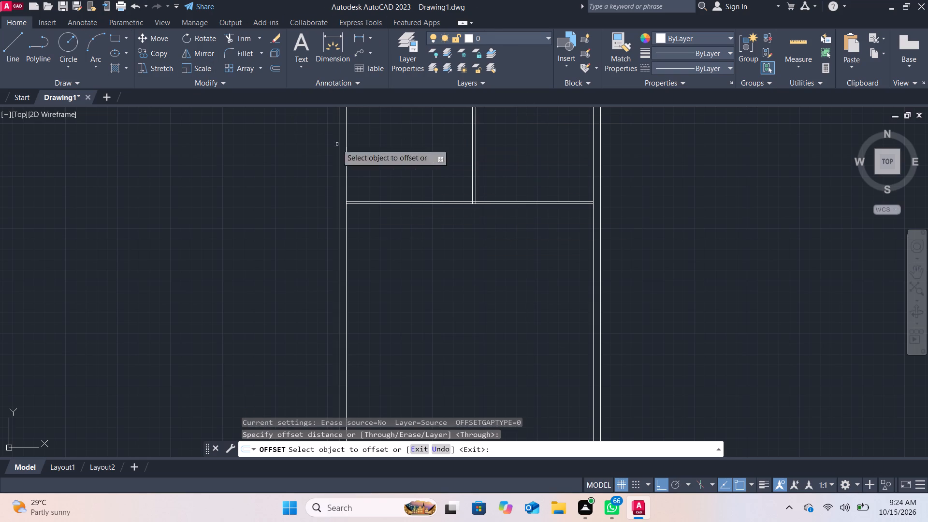
scroll(388, 210, "up", 1)
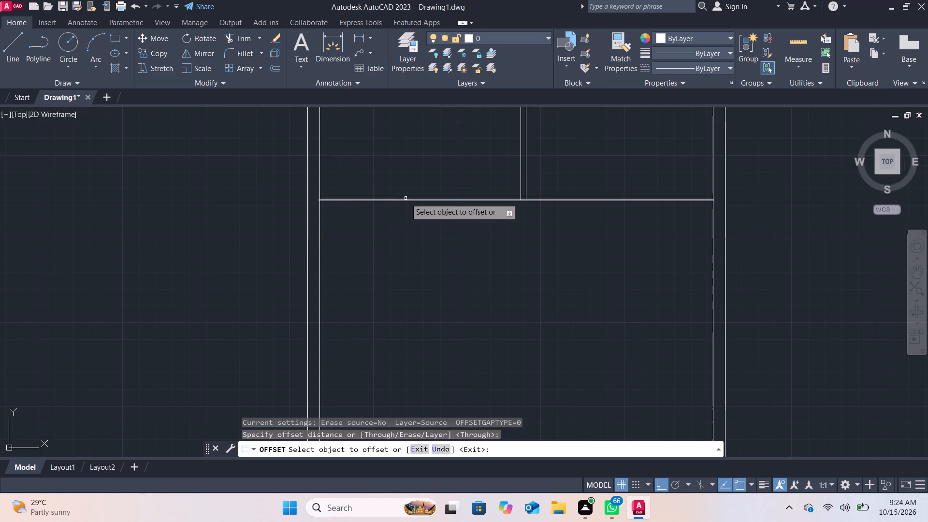
left_click(411, 200)
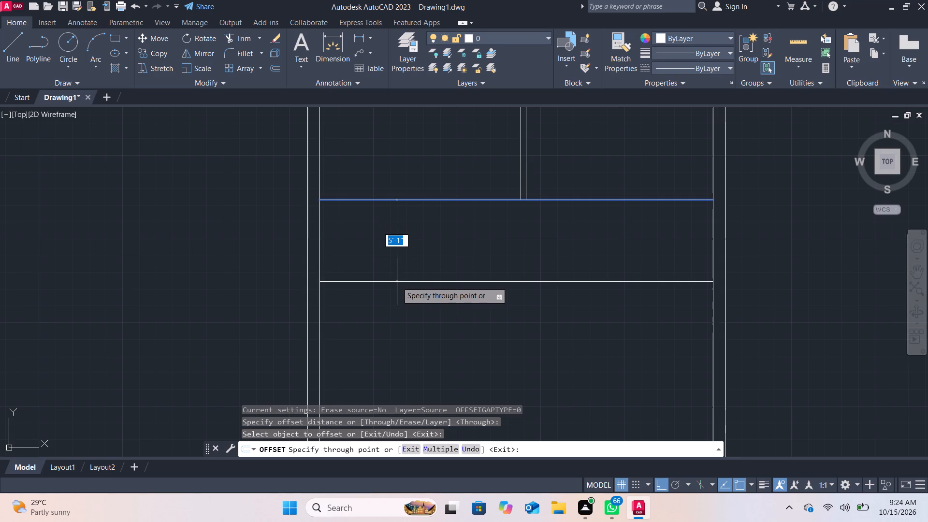
type("10")
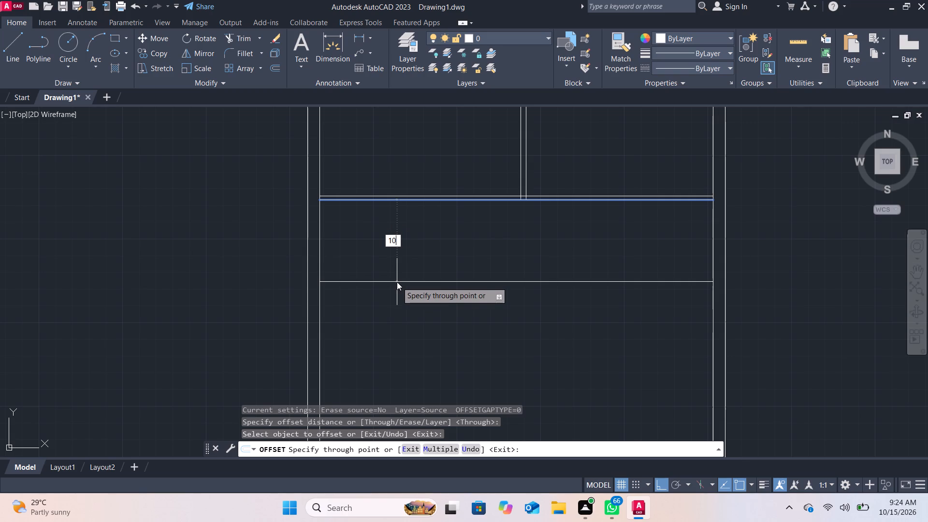
key("apostrophe")
key("minus")
key("3")
key("shift+quotedbl")
key("Return")
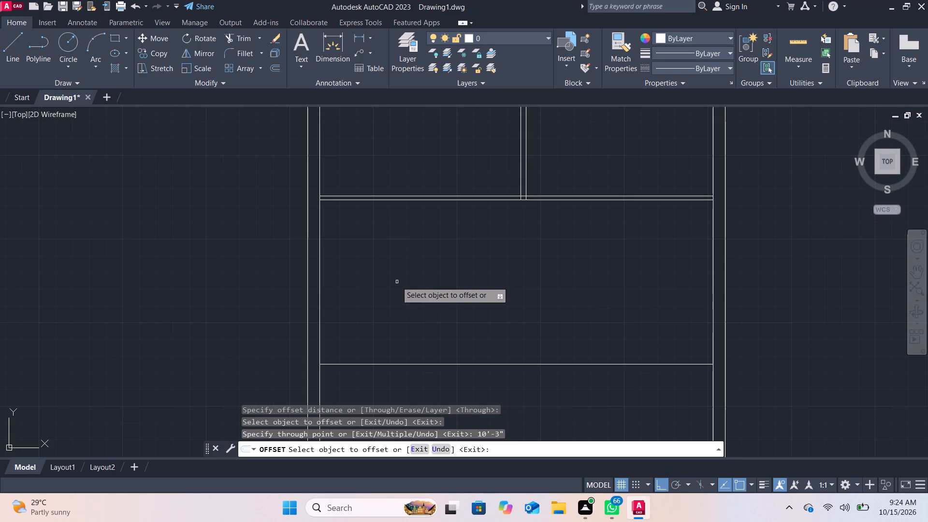
Offset the new horizontal line 3" downward to form the second horizontal partition.
left_click(414, 365)
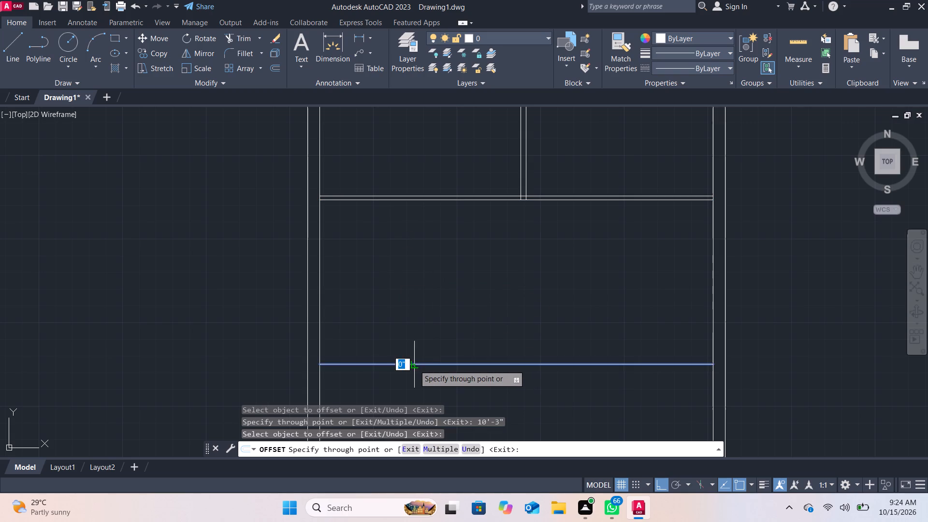
key("3")
key("Return")
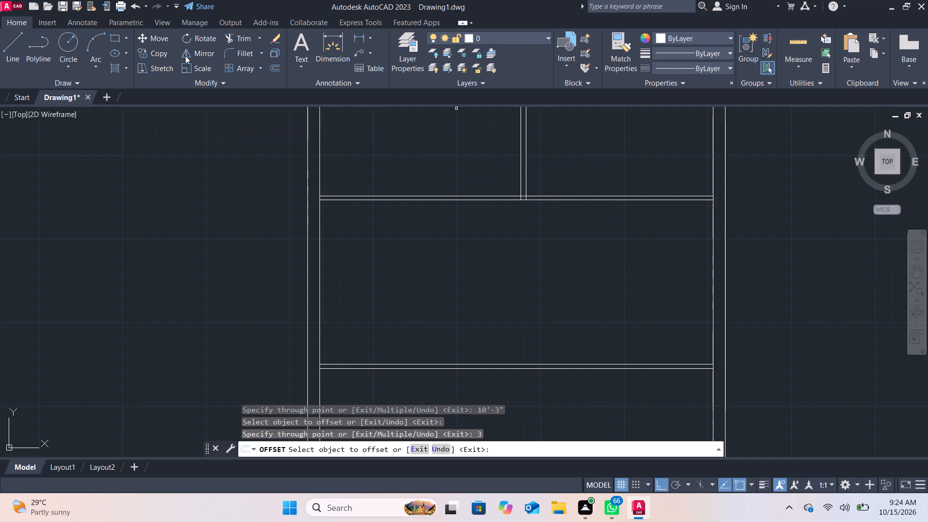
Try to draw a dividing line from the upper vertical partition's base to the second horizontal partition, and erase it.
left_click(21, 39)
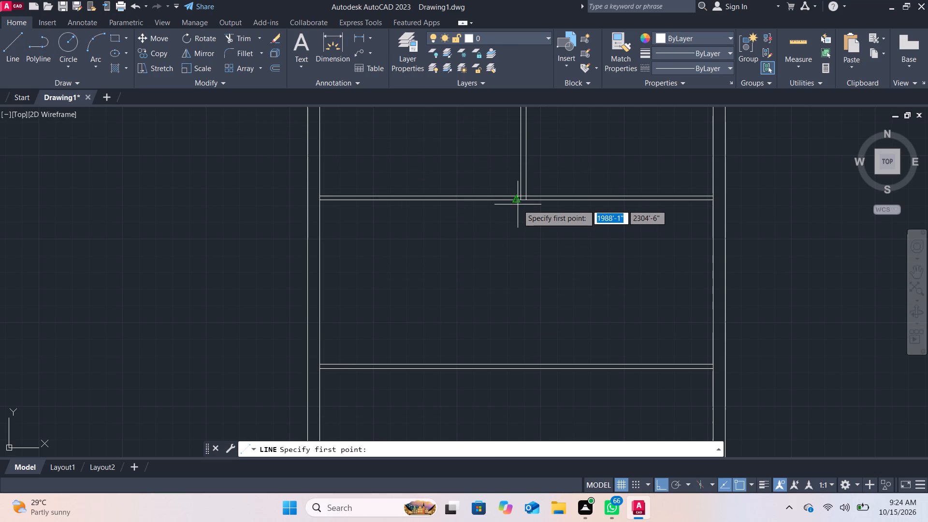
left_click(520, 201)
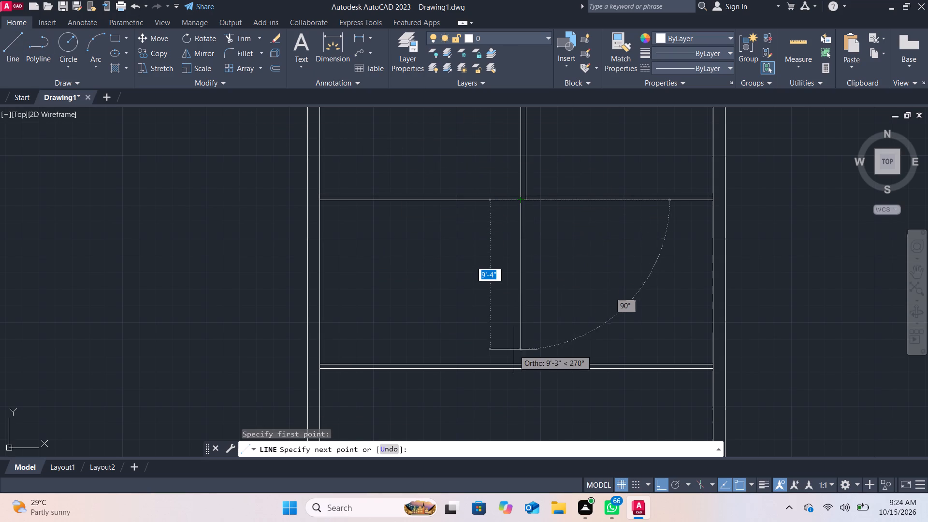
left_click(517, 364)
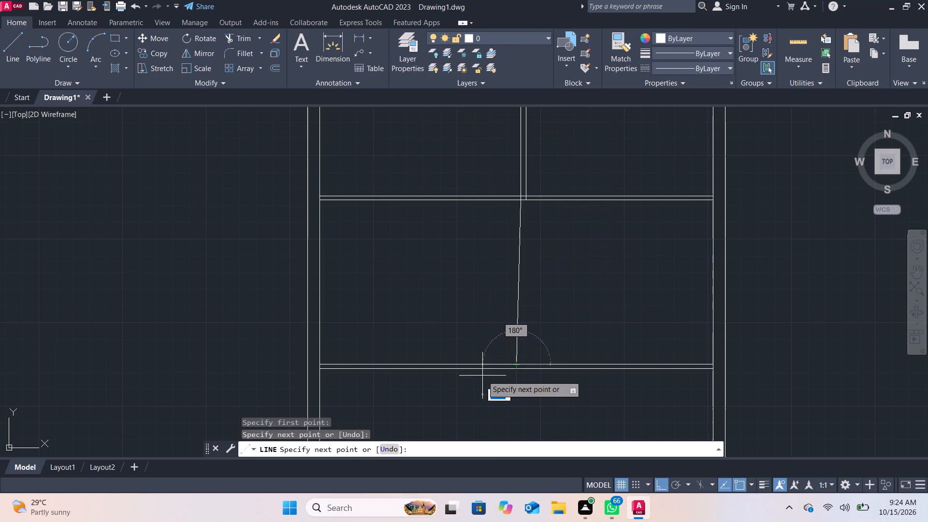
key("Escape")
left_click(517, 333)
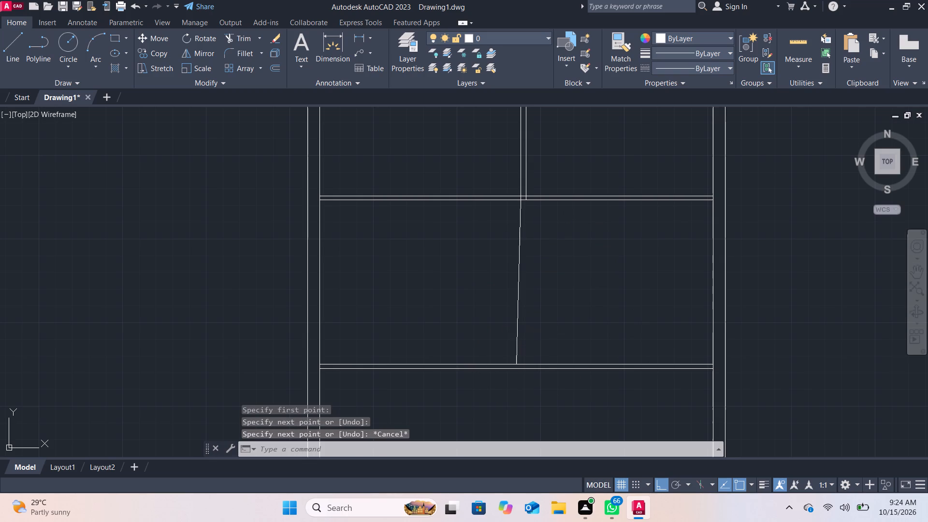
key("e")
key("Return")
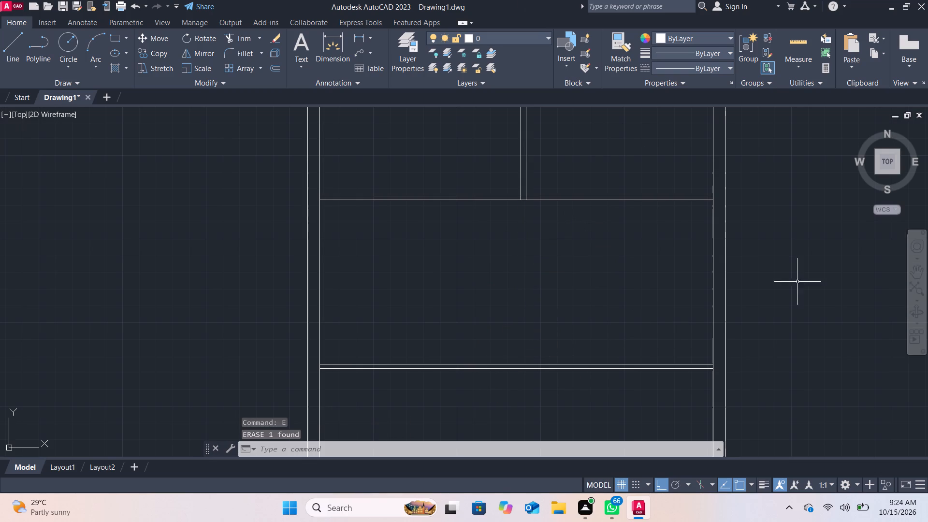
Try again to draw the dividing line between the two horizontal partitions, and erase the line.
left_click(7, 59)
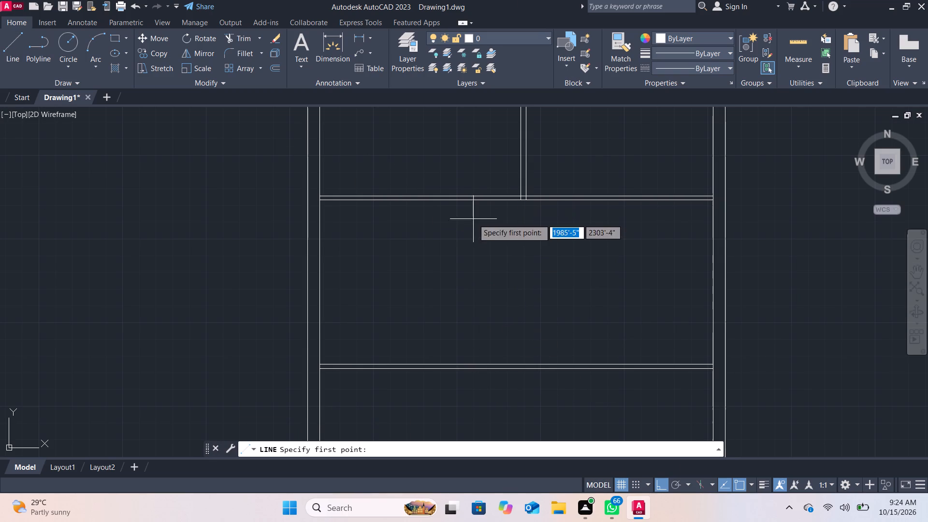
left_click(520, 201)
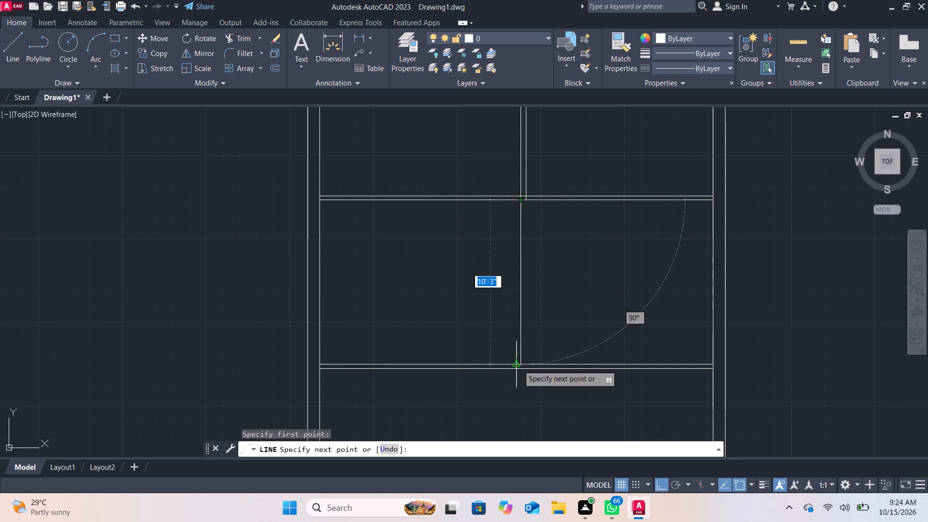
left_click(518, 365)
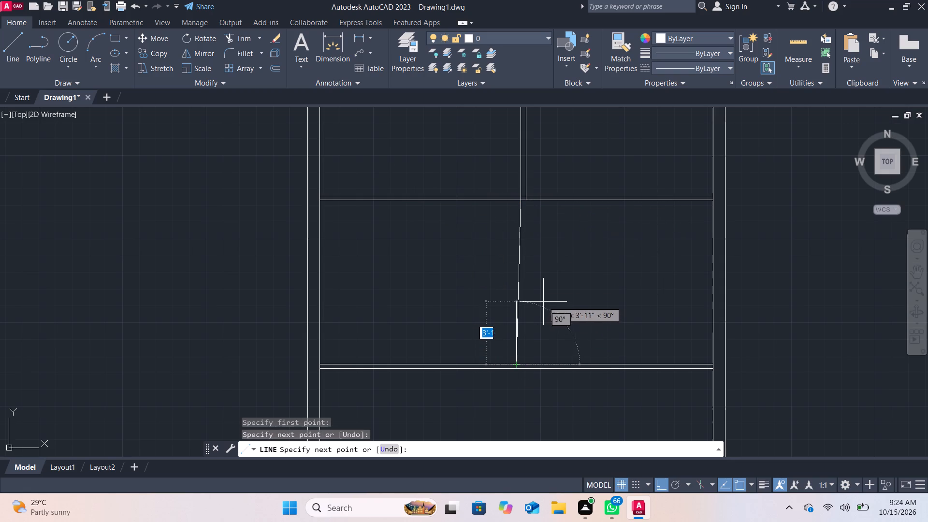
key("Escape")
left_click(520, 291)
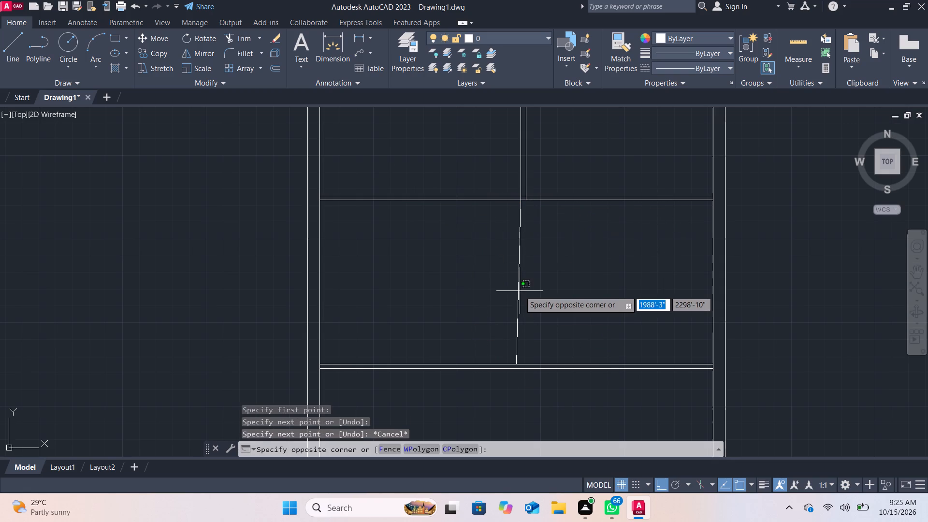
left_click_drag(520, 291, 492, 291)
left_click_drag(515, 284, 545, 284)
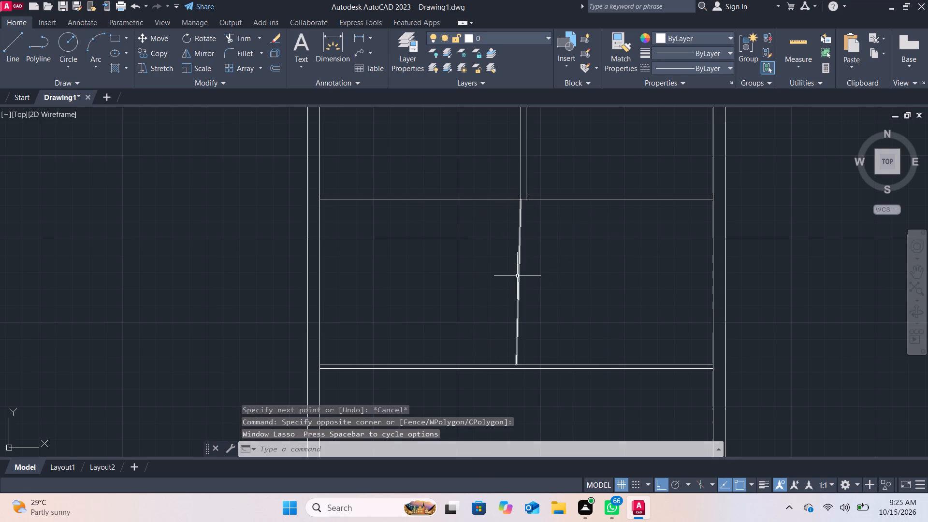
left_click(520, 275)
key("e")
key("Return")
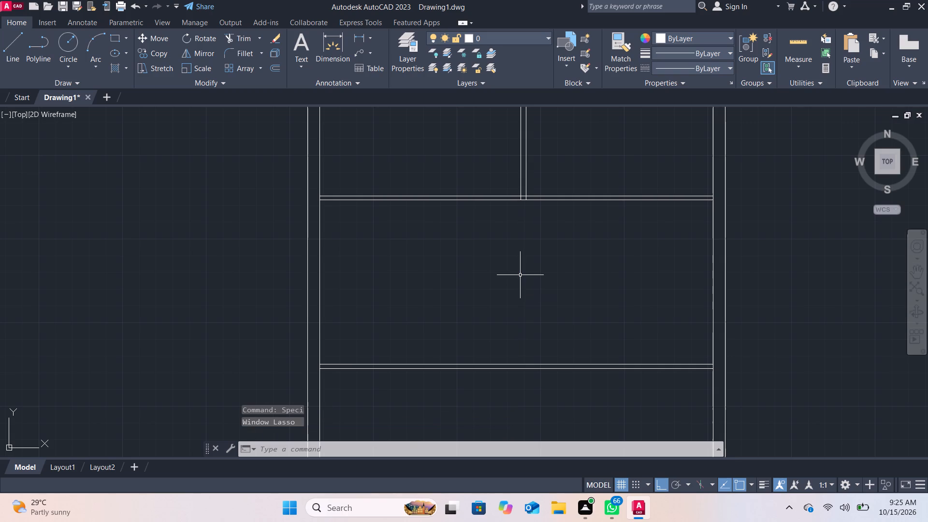
Draw a vertical line about 10'-3" long from the upper vertical partition's left-hand base corner to the second horizontal partition.
left_click(14, 42)
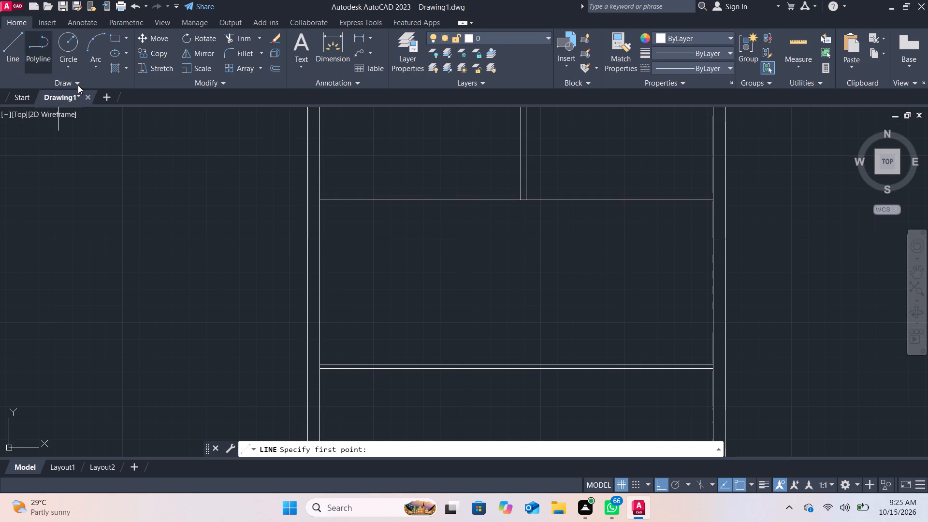
scroll(495, 239, "up", 2)
scroll(495, 231, "down", 1)
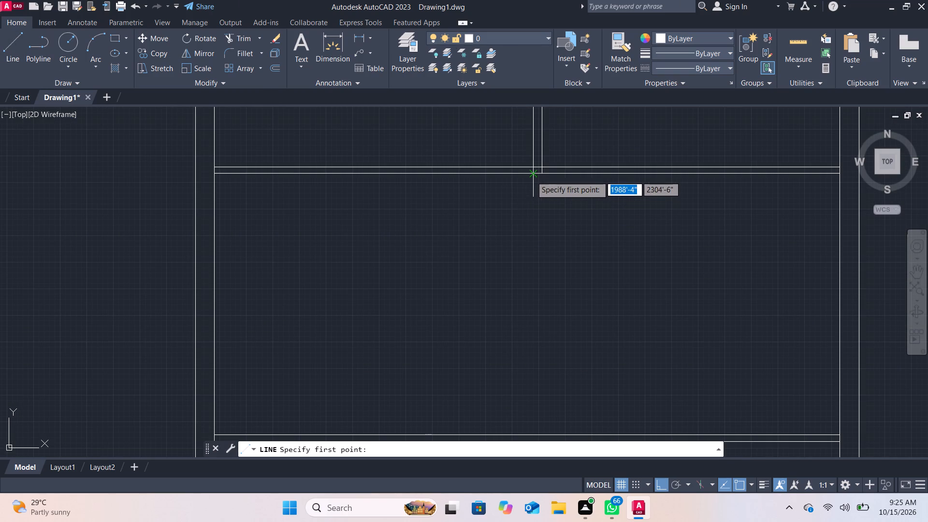
left_click(532, 172)
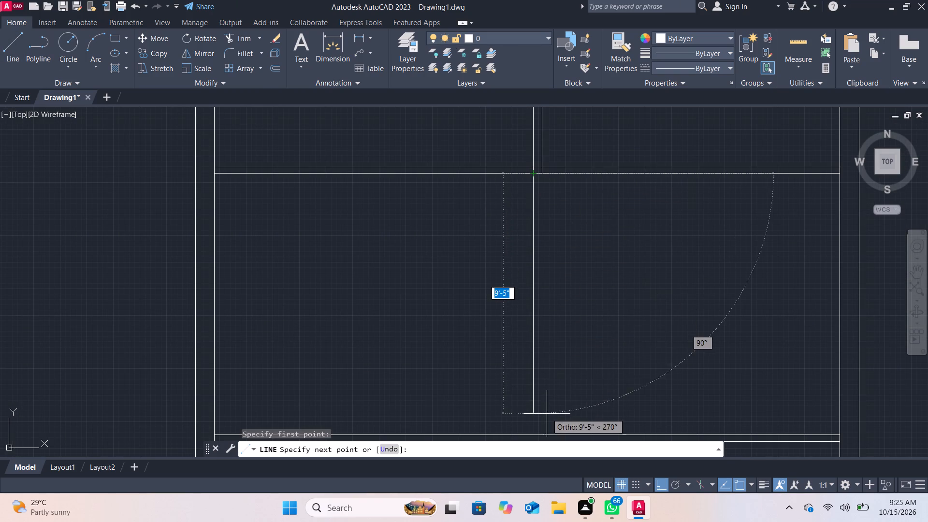
left_click(534, 435)
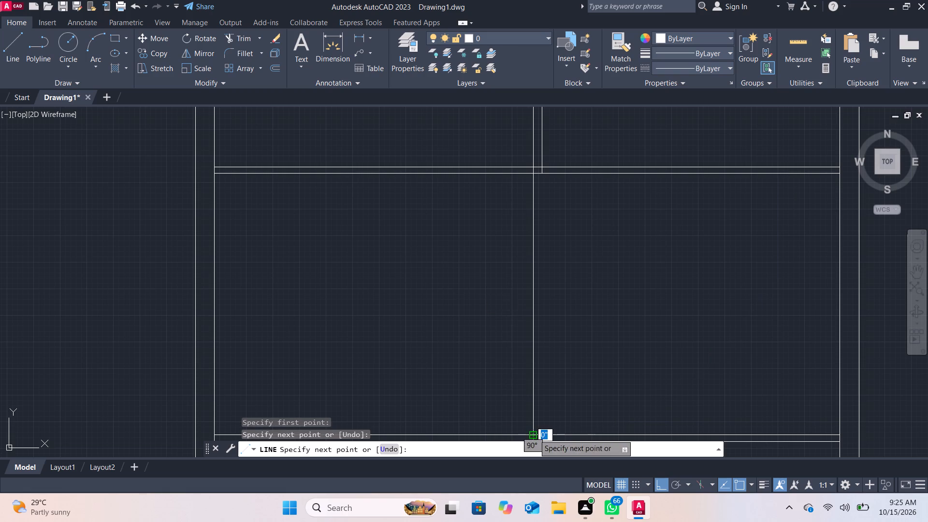
Draw a second vertical line about 10'-3" long from the upper vertical partition's right-hand base corner to the second horizontal partition.
key("Return")
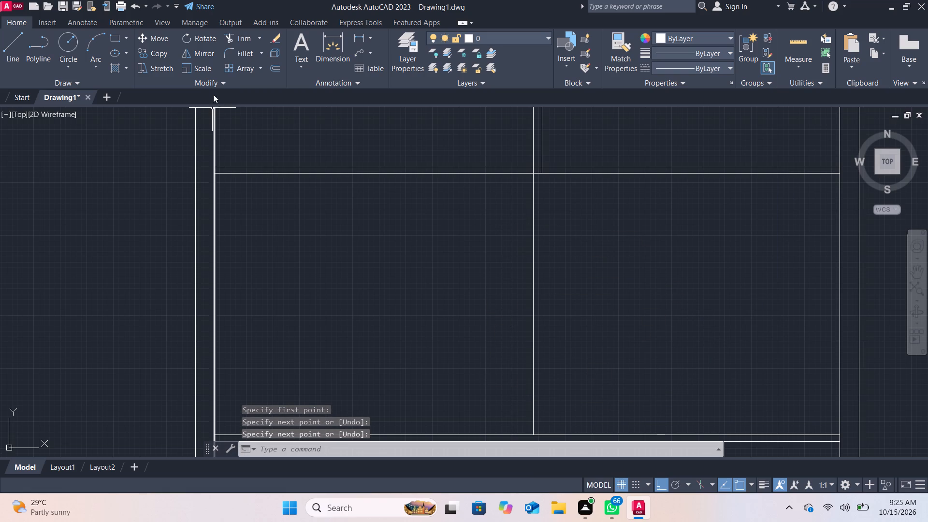
left_click(11, 46)
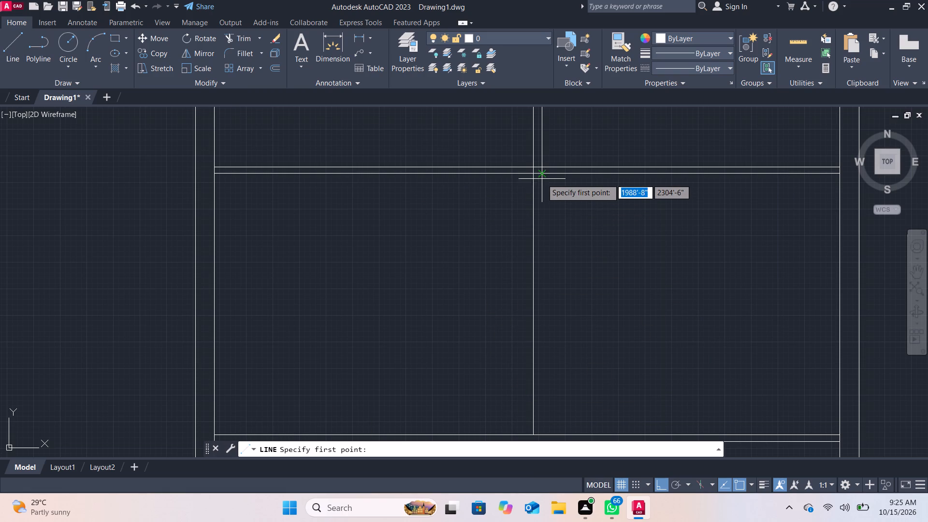
left_click(542, 176)
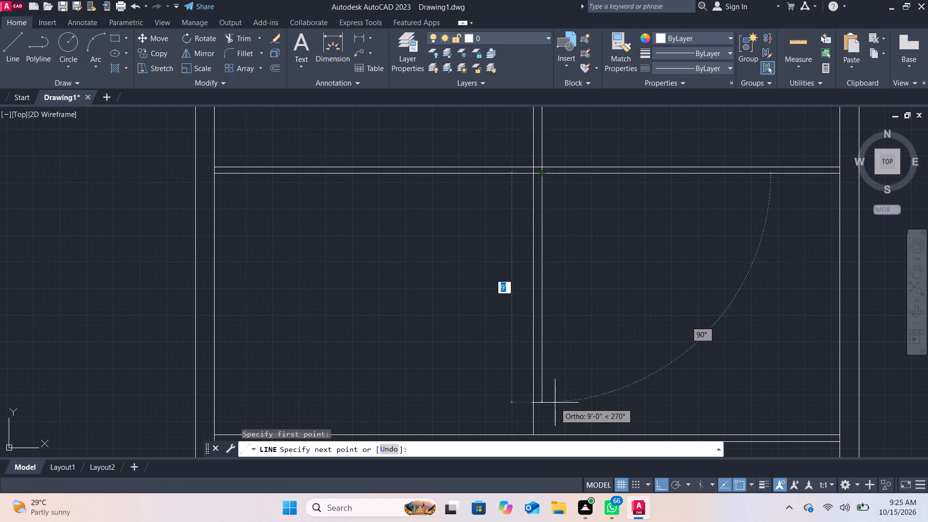
middle_click_drag(555, 401, 549, 356)
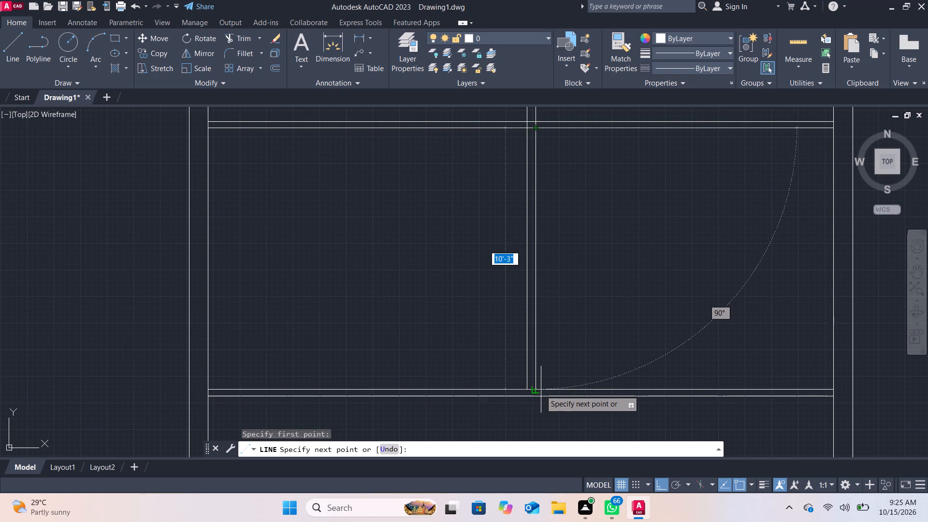
left_click(534, 390)
key("Return")
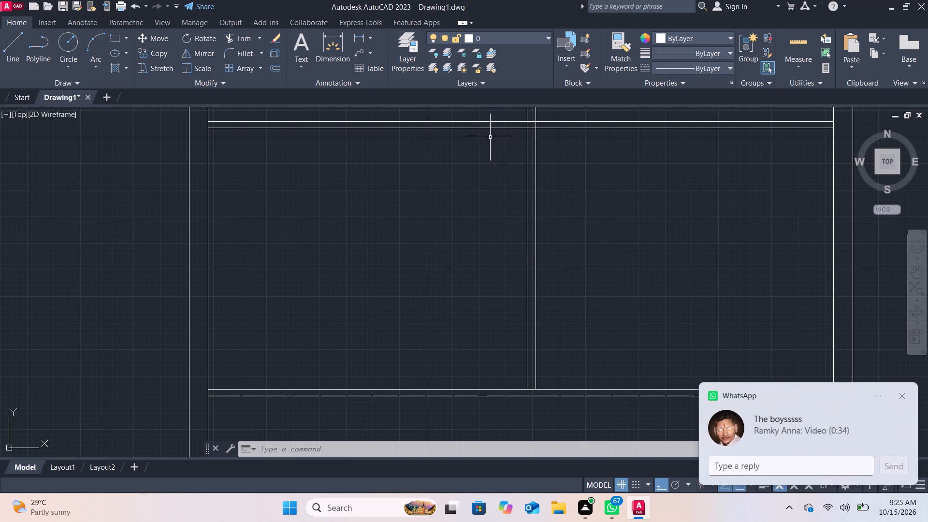
Draw two short vertical lines carrying both vertical partition lines through the 3" thickness of the second horizontal partition.
middle_click_drag(421, 206, 415, 146)
scroll(451, 232, "down", 1)
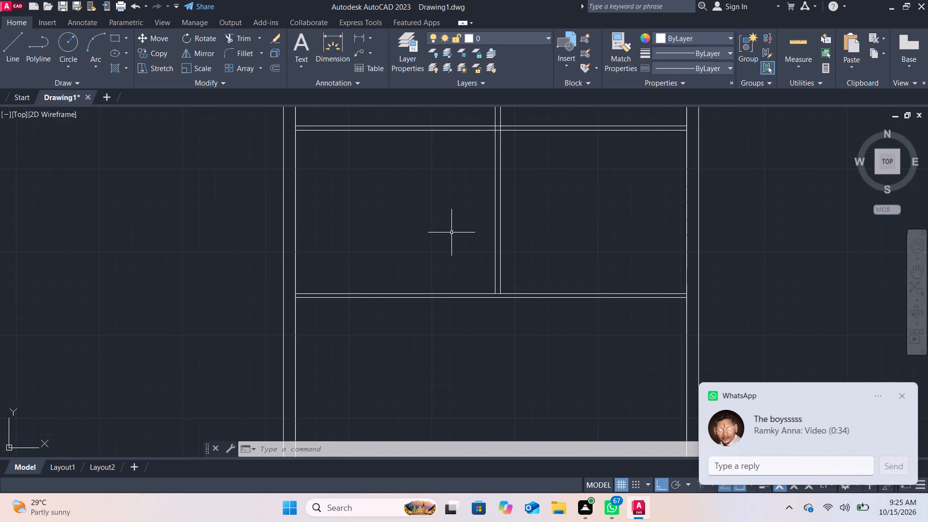
scroll(451, 235, "down", 1)
middle_click_drag(465, 309, 452, 254)
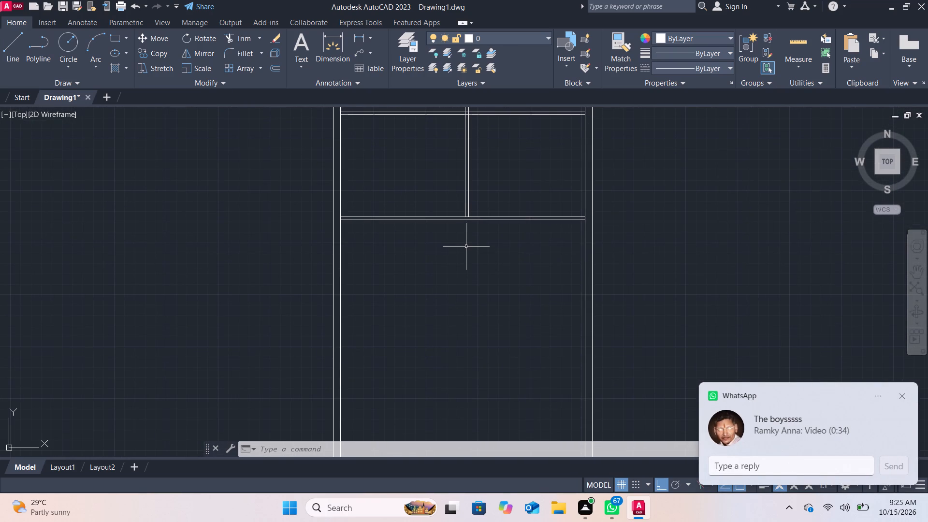
middle_click_drag(466, 241, 465, 220)
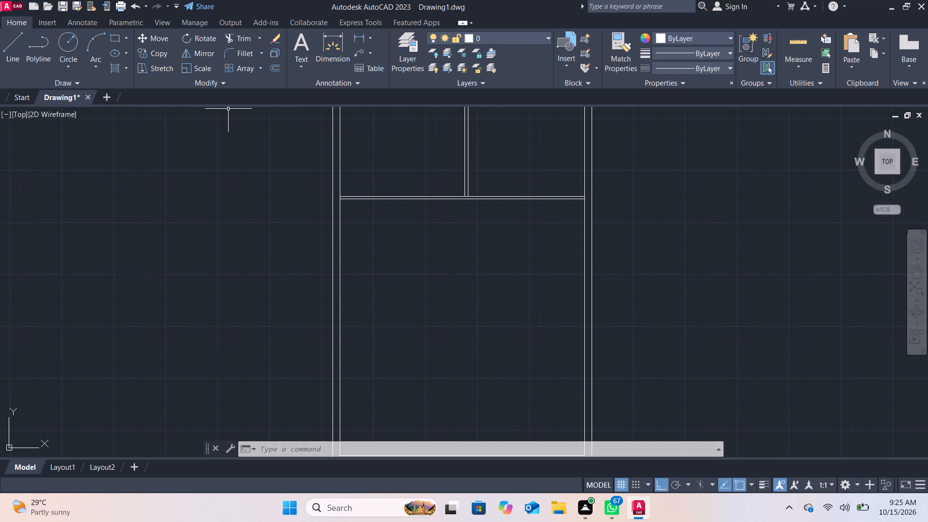
scroll(465, 183, "up", 1)
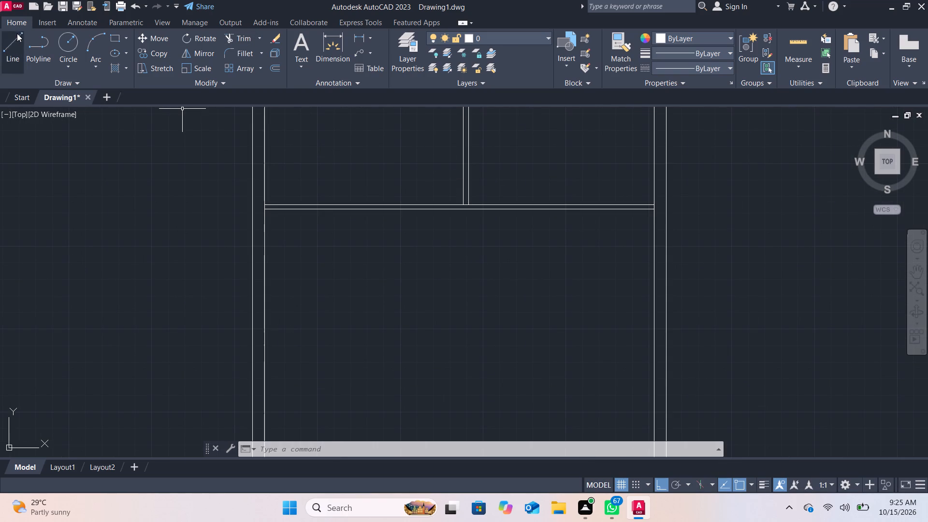
left_click(17, 33)
scroll(460, 170, "up", 2)
left_click(463, 258)
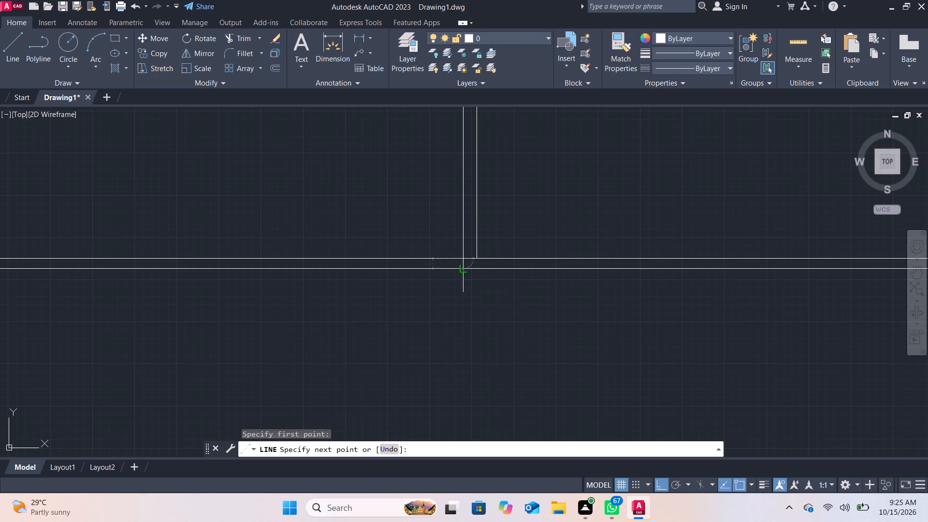
left_click(462, 268)
key("Return")
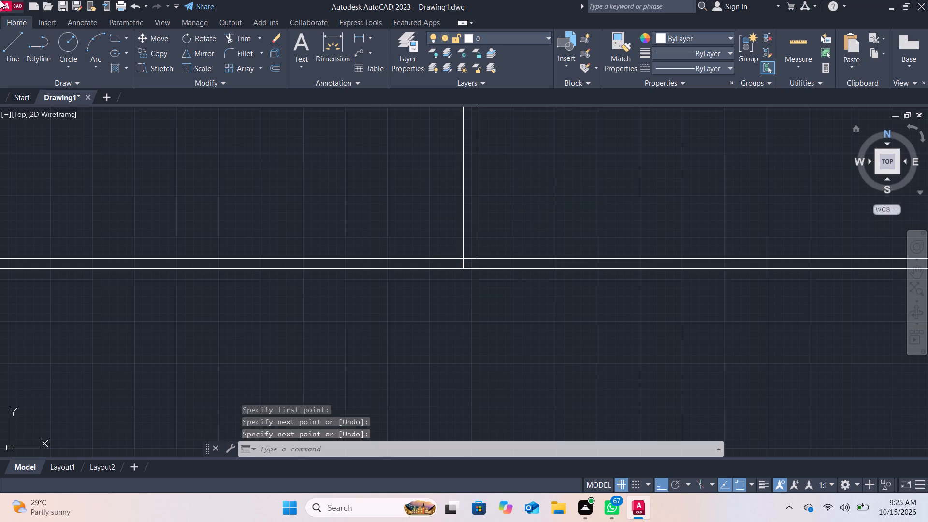
left_click(14, 46)
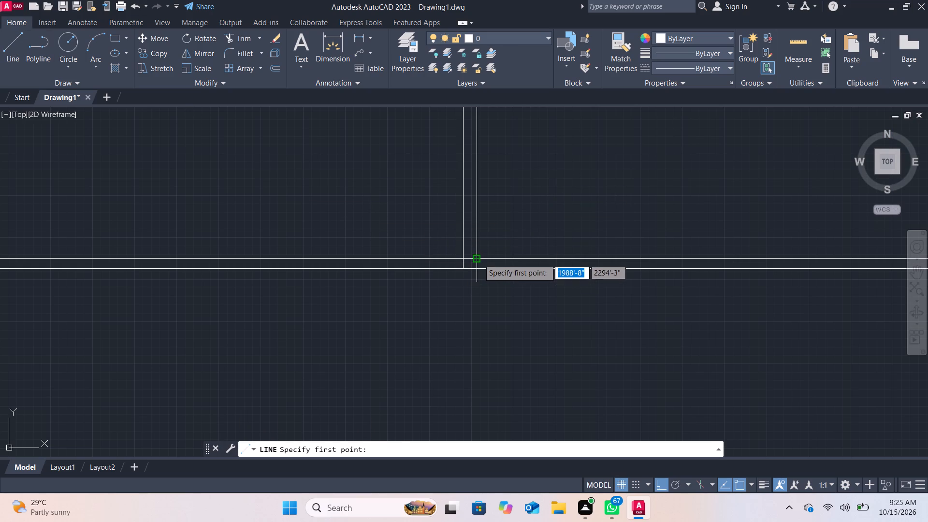
left_click(478, 259)
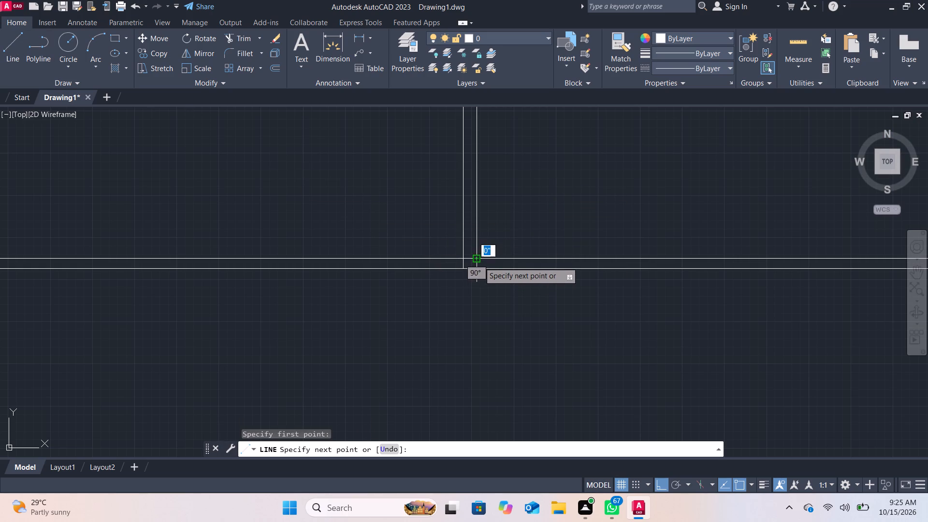
left_click(478, 268)
key("Return")
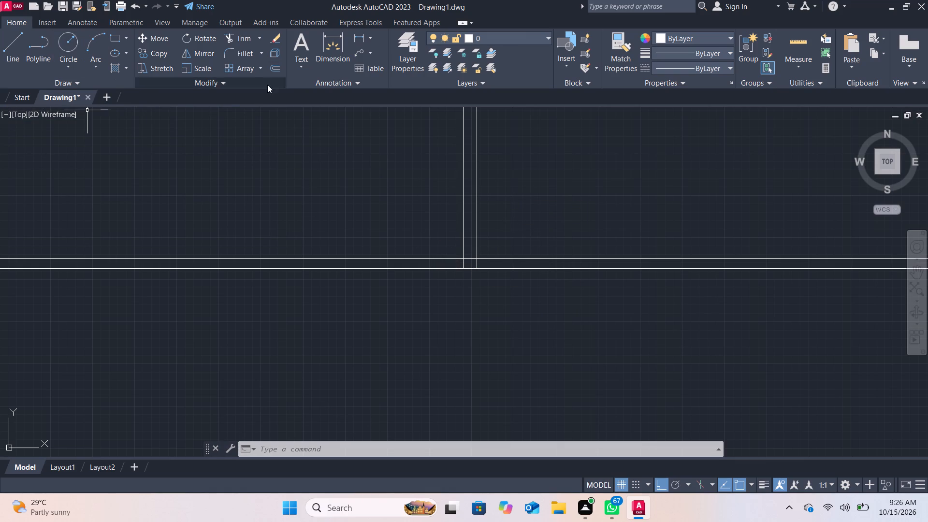
Trim away both lines of the second horizontal partition on the right-hand side of the vertical partition.
left_click(237, 36)
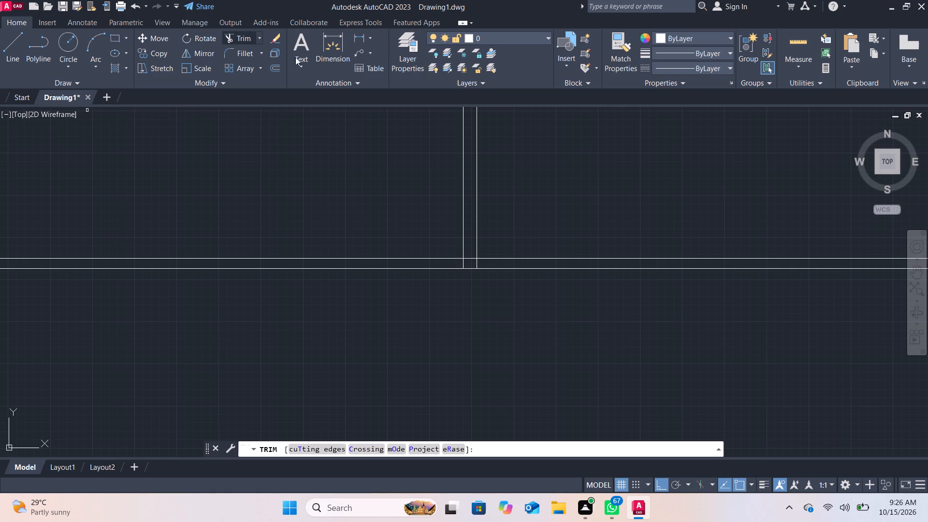
left_click_drag(559, 203, 529, 303)
Offset the lower line of the shortened second horizontal partition downward by 17'-6".
middle_click_drag(533, 285, 574, 194)
scroll(383, 230, "down", 2)
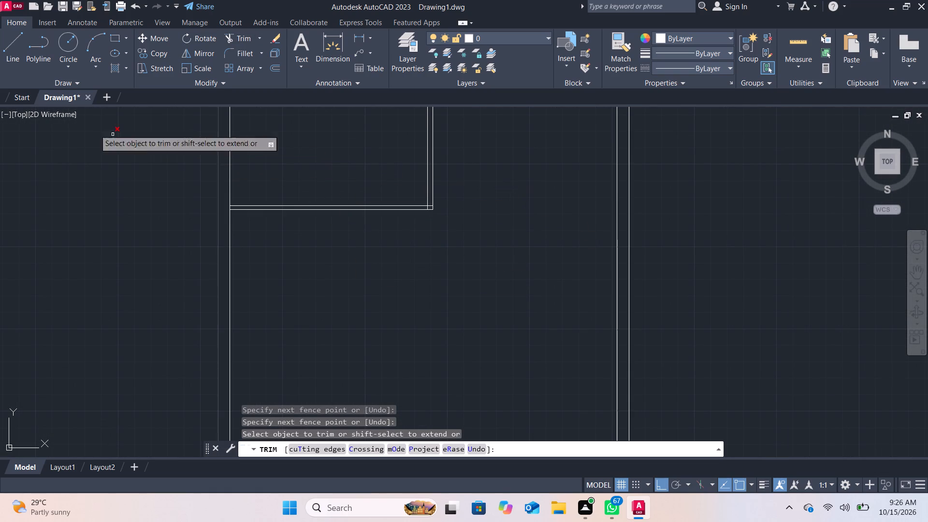
left_click(9, 41)
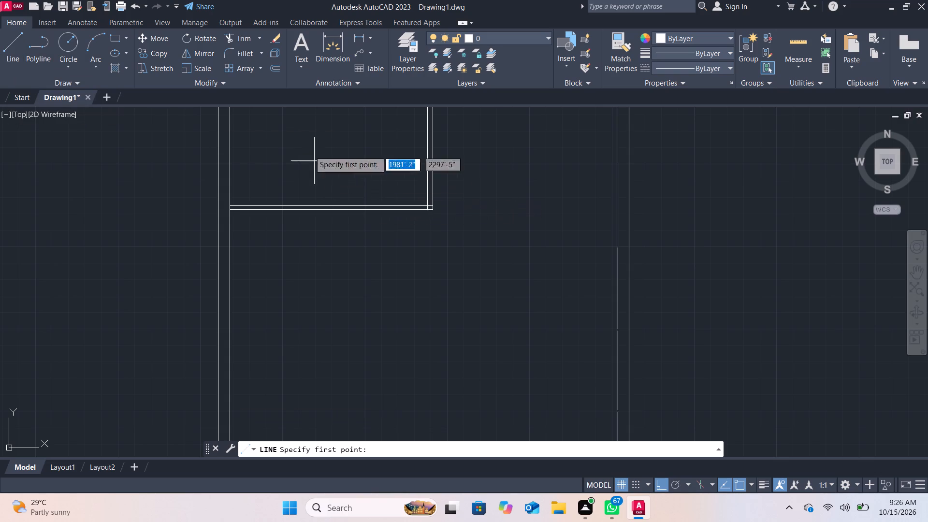
left_click(273, 69)
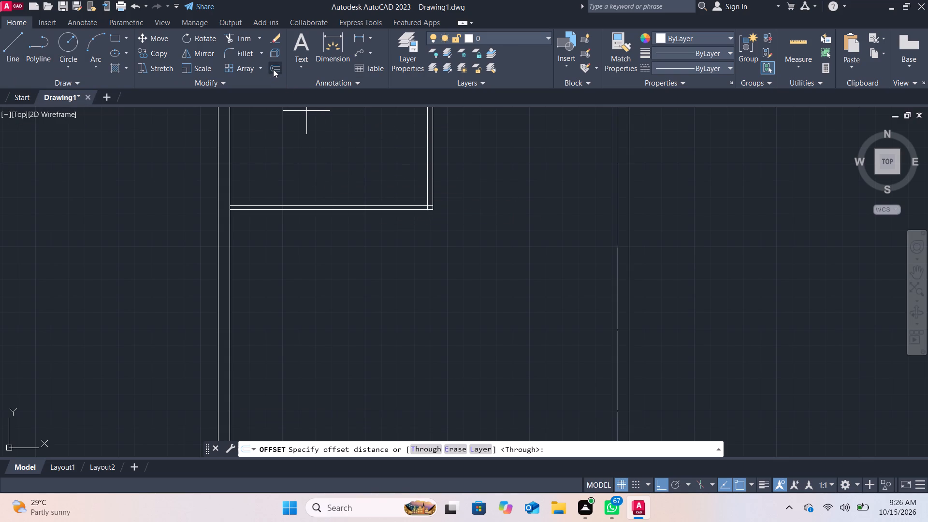
key("Return")
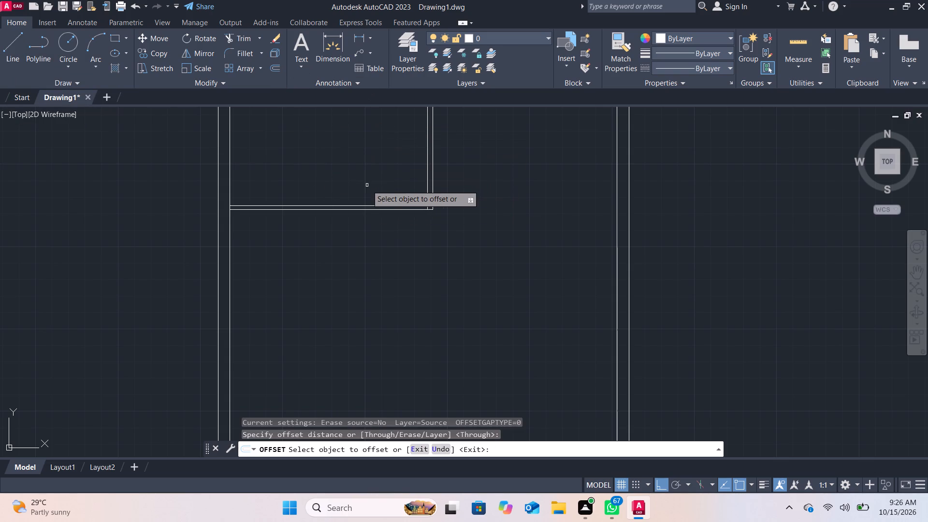
left_click(354, 209)
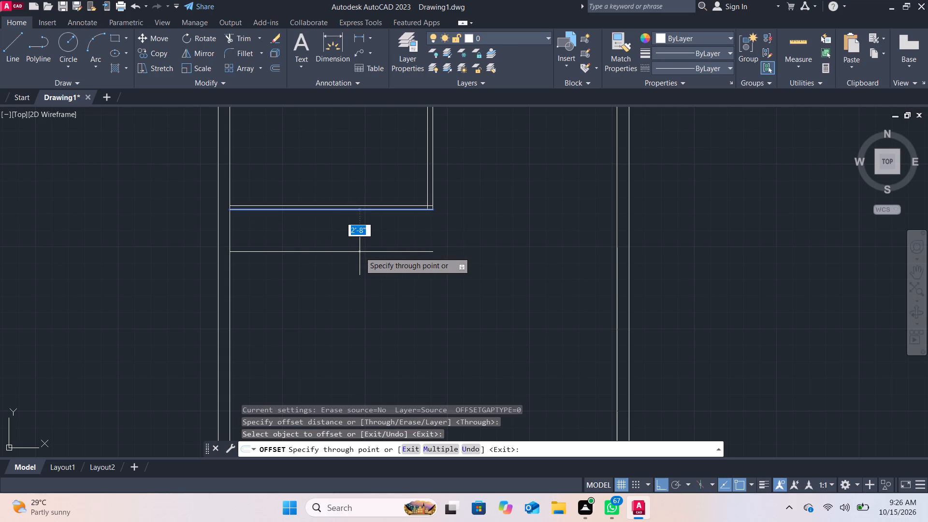
type("17")
key("semicolon")
key("BackSpace")
key("apostrophe")
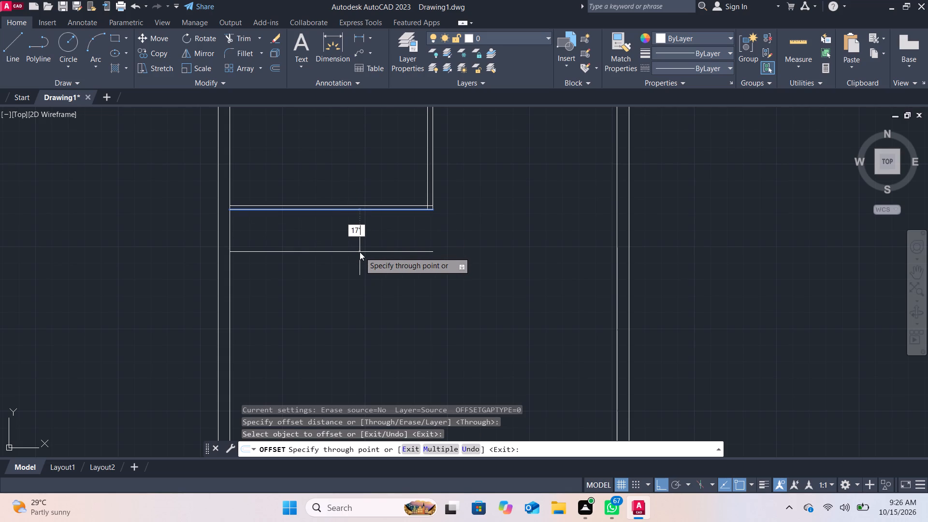
key("minus")
key("shift+quotedbl")
key("6")
key("BackSpace")
key("BackSpace")
key("BackSpace")
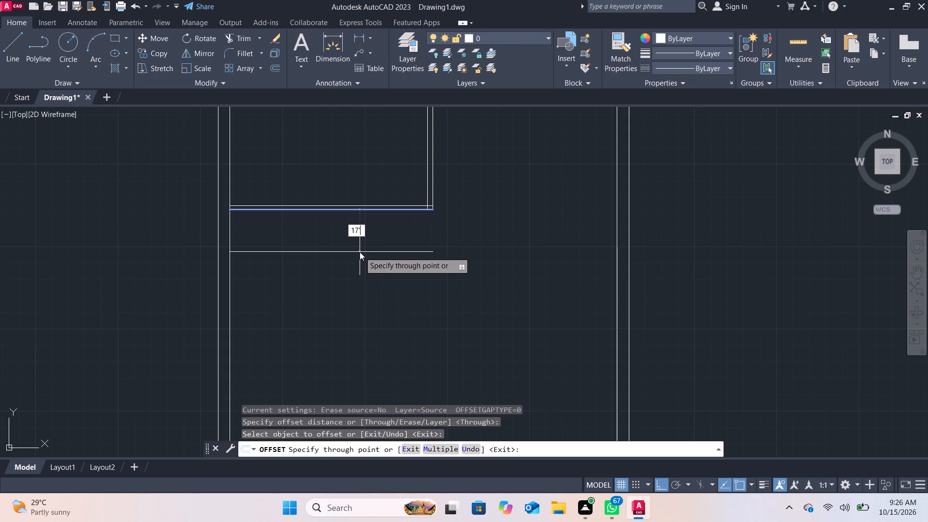
key("minus")
key("6")
key("shift+quotedbl")
key("Return")
Offset the new horizontal line 3" downward to form the third horizontal partition.
scroll(357, 247, "down", 2)
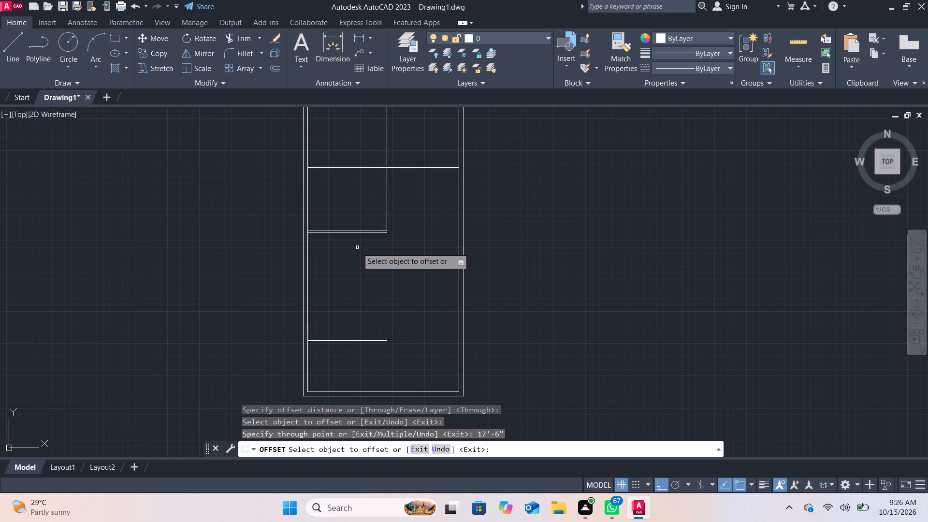
left_click(361, 340)
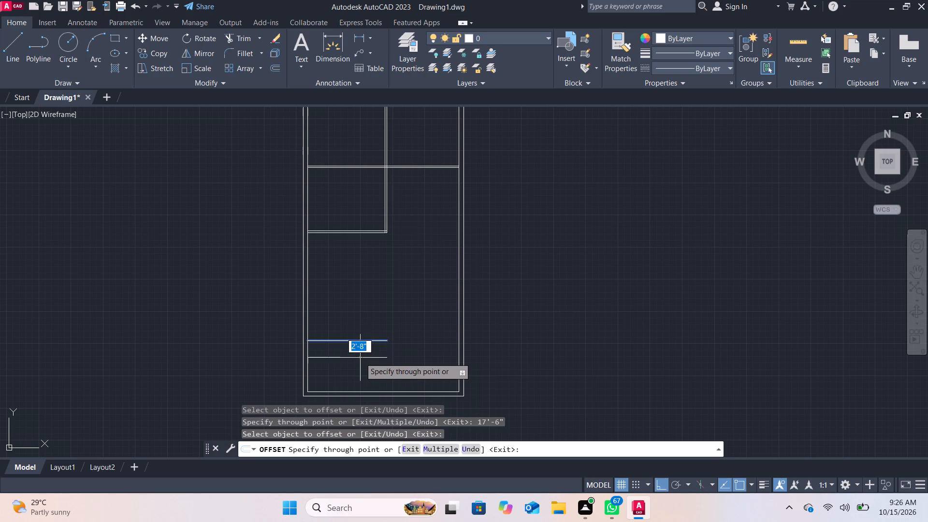
key("3")
key("Return")
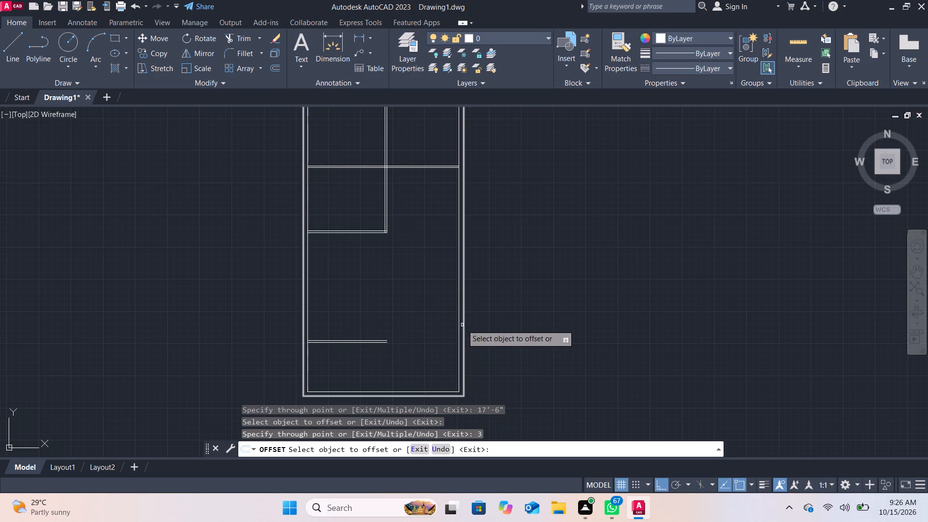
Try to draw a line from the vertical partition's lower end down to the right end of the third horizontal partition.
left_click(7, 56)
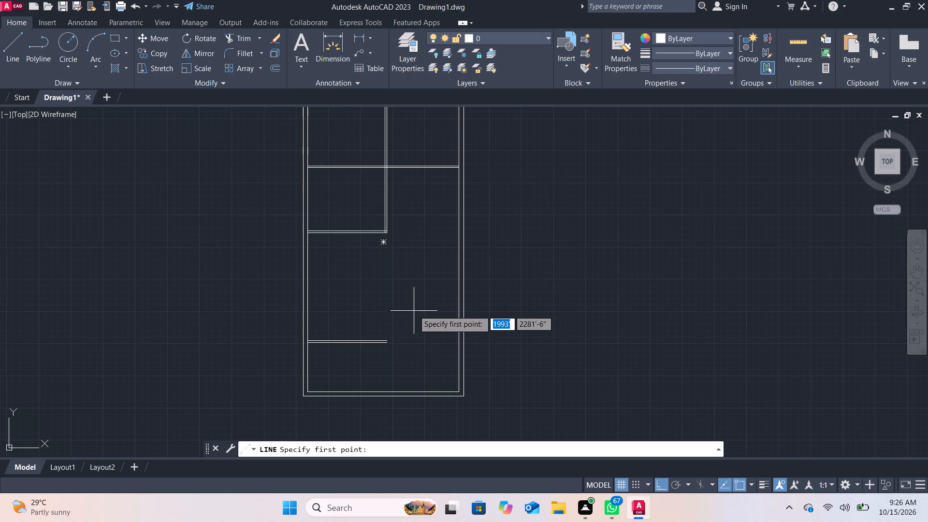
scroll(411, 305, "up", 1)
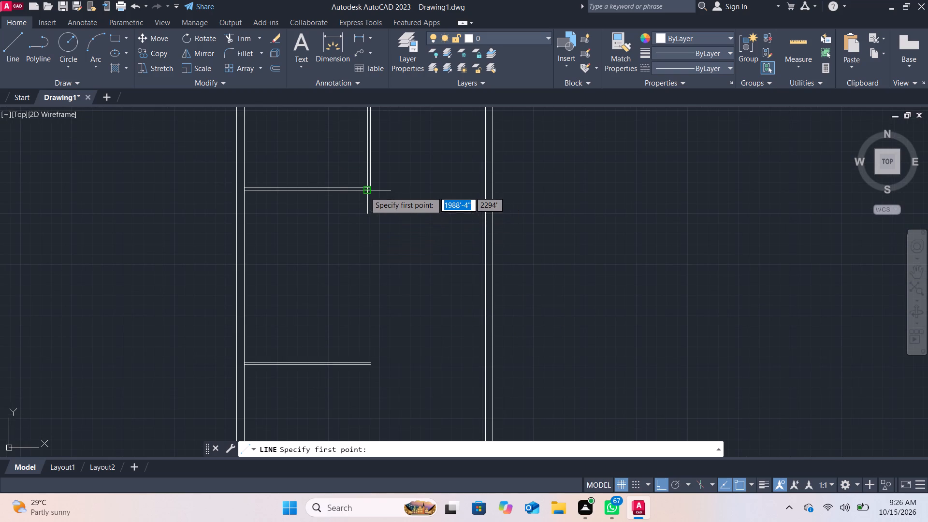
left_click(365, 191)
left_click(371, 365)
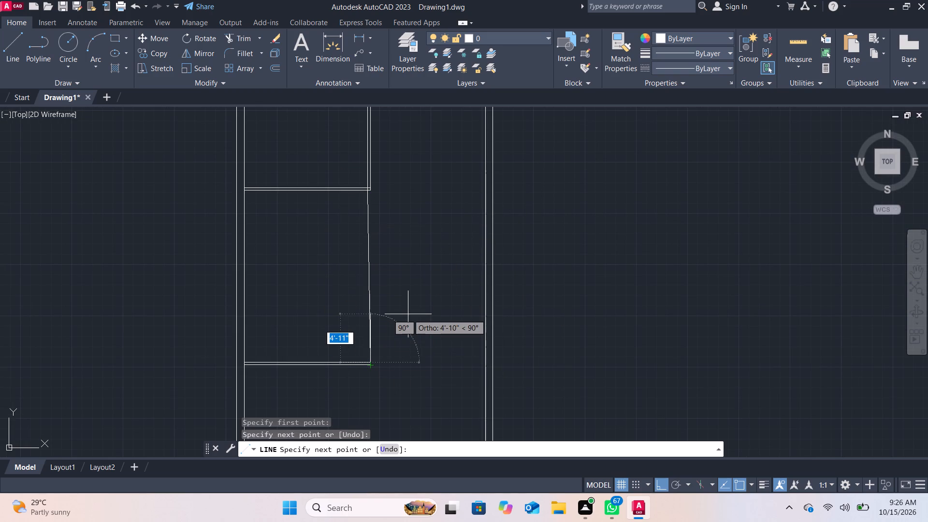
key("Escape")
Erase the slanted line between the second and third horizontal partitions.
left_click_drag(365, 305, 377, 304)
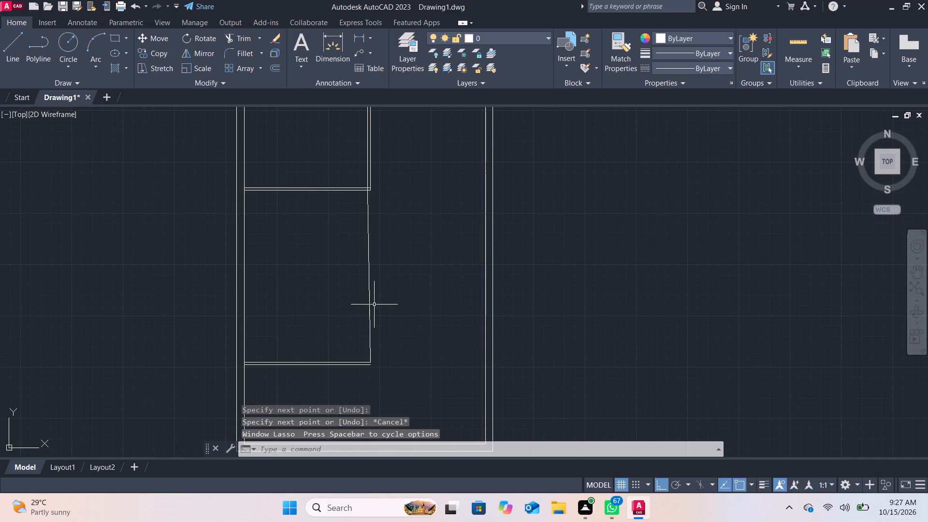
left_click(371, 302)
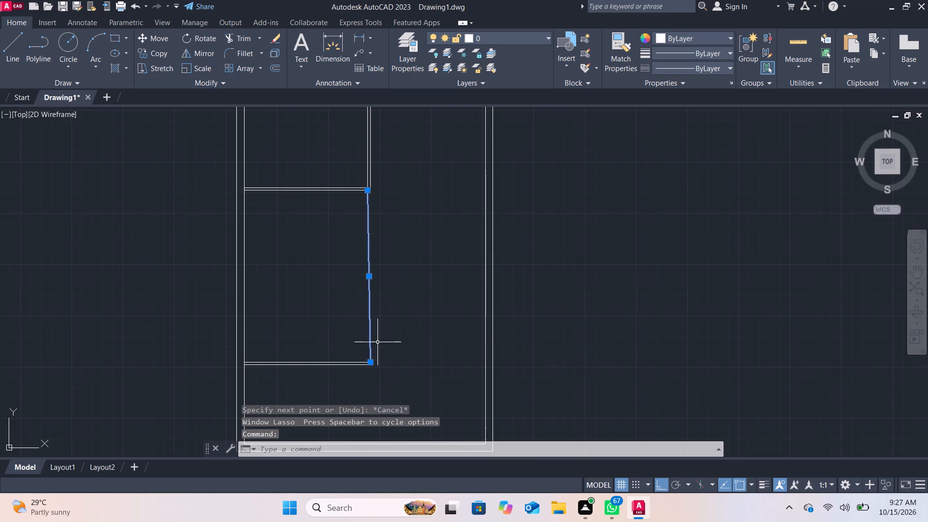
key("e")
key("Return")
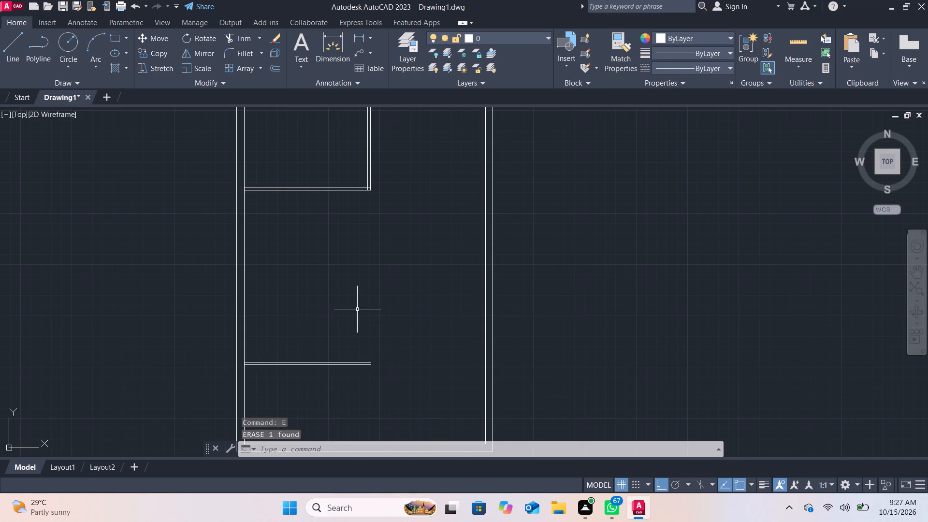
Draw a 17'-9" vertical line continuing the vertical partition's left line down to the third horizontal partition's lower line.
scroll(360, 304, "up", 1)
middle_click_drag(360, 304, 329, 248)
scroll(331, 253, "down", 1)
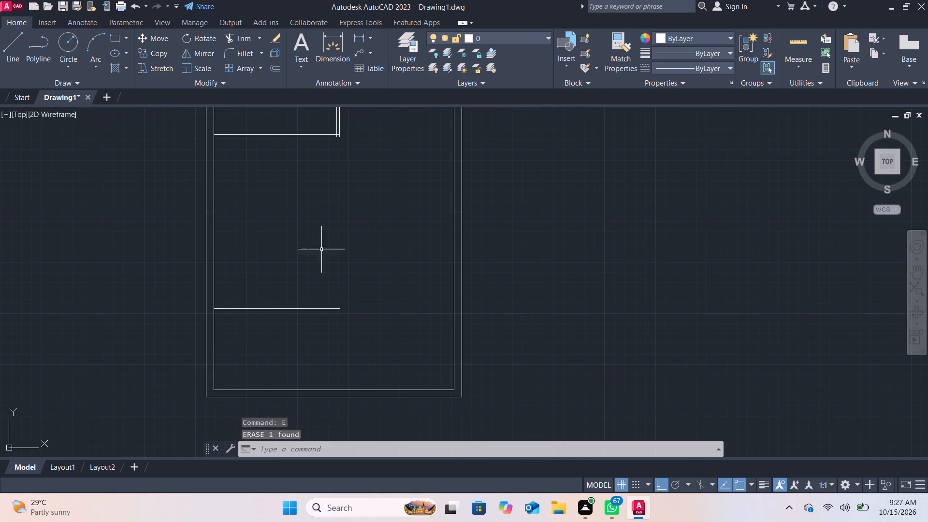
left_click(21, 51)
scroll(338, 150, "up", 1)
left_click(333, 131)
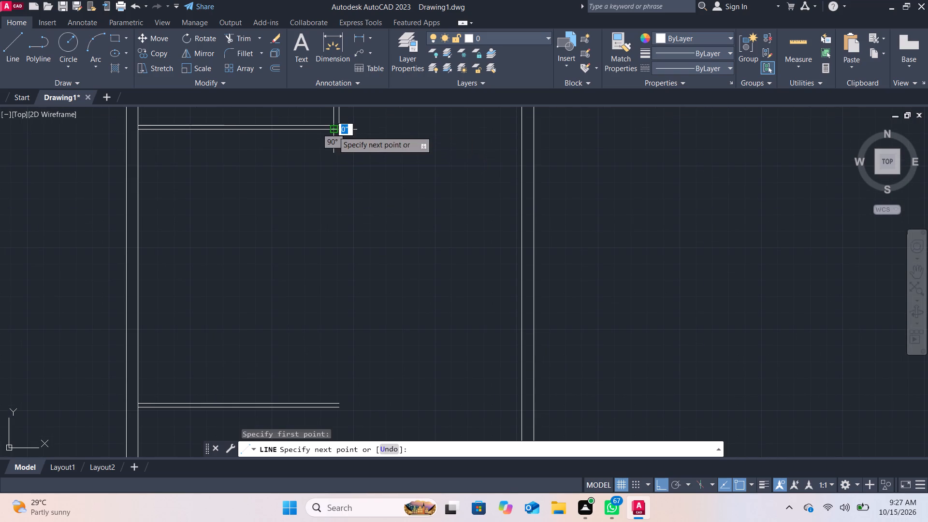
left_click(331, 405)
key("Return")
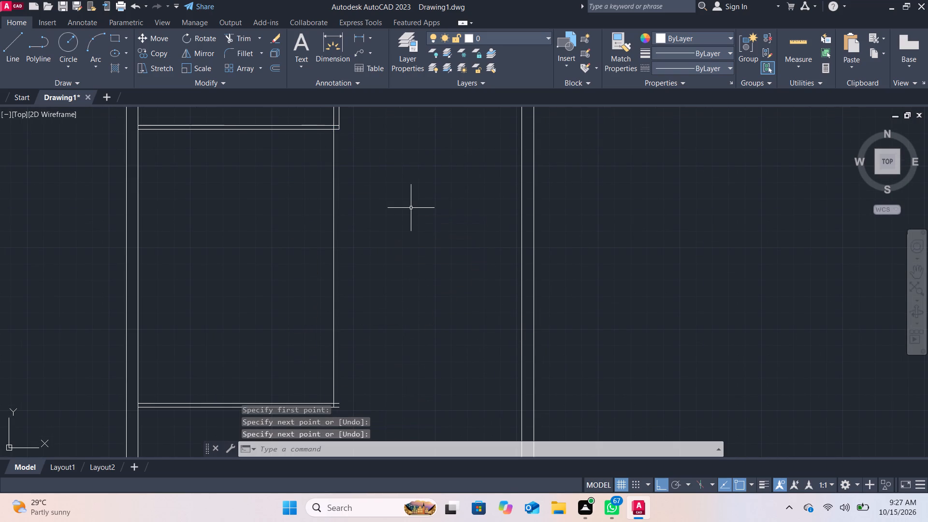
Draw a 17'-9" vertical line continuing the vertical partition's right line down to the third horizontal partition's lower right end.
left_click(5, 53)
scroll(305, 154, "up", 1)
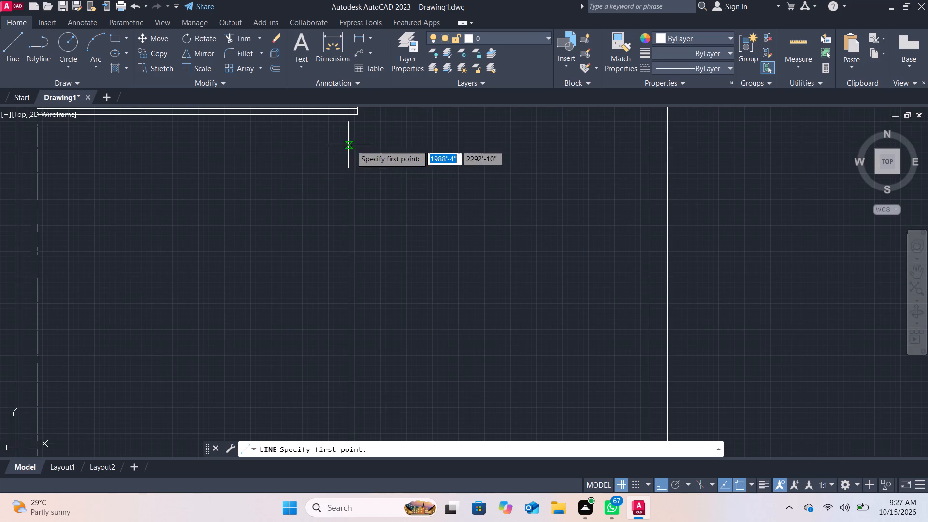
left_click(358, 116)
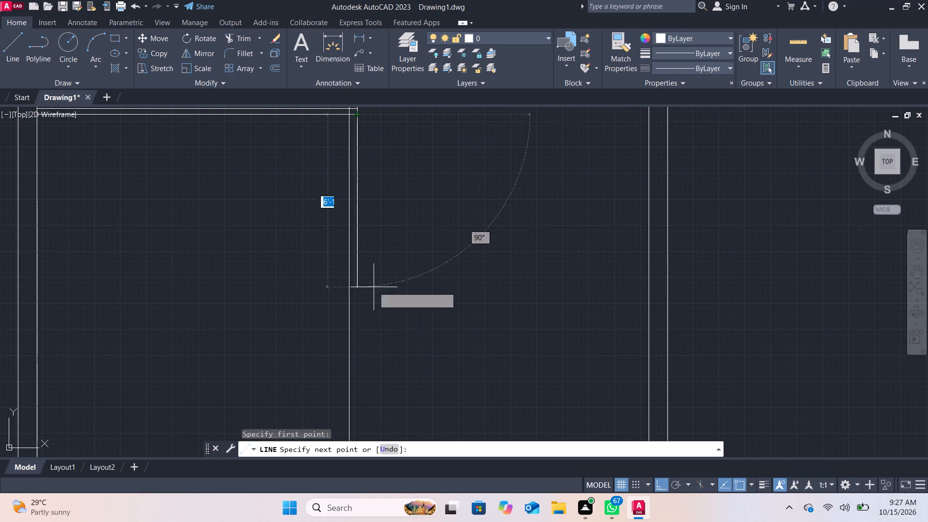
middle_click_drag(370, 310, 378, 187)
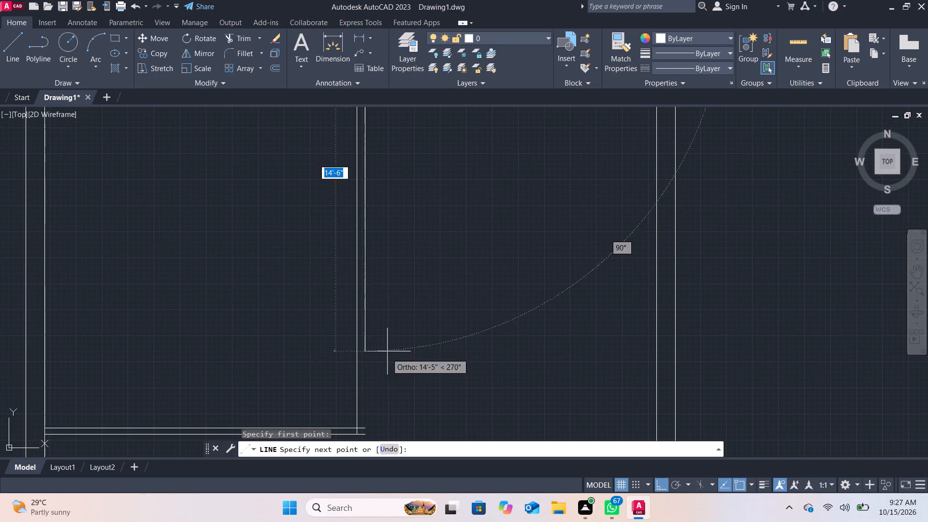
left_click(369, 435)
key("Return")
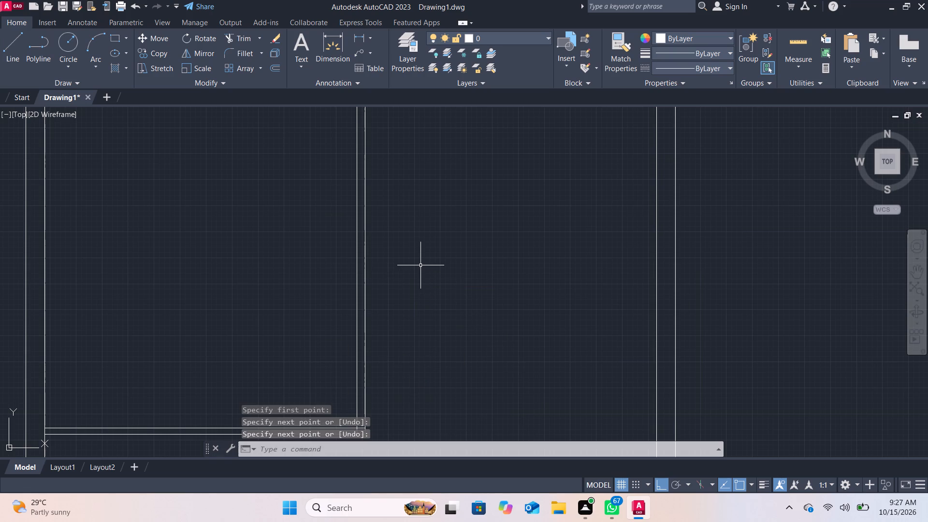
Offset the lower line of the first horizontal partition downward.
scroll(422, 263, "down", 1)
middle_click_drag(426, 254, 437, 211)
scroll(515, 328, "down", 2)
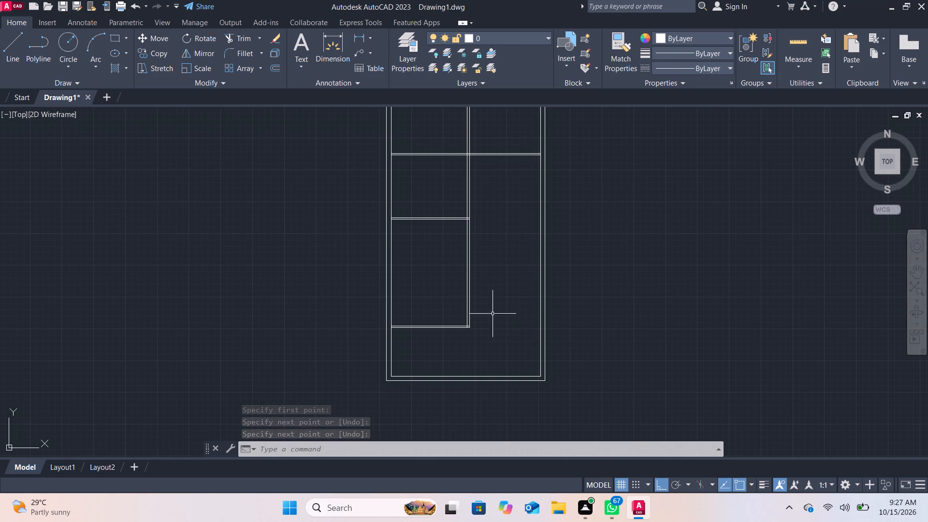
middle_click_drag(547, 306, 531, 351)
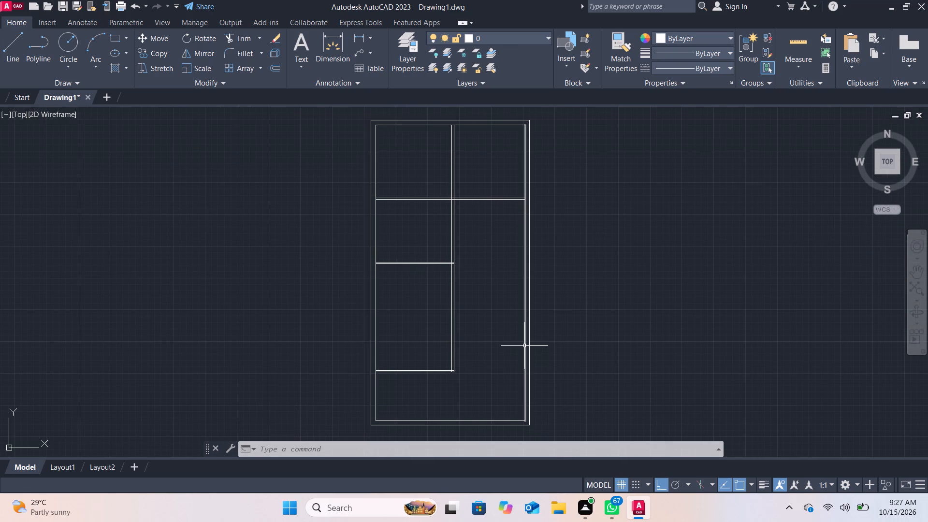
scroll(498, 315, "up", 1)
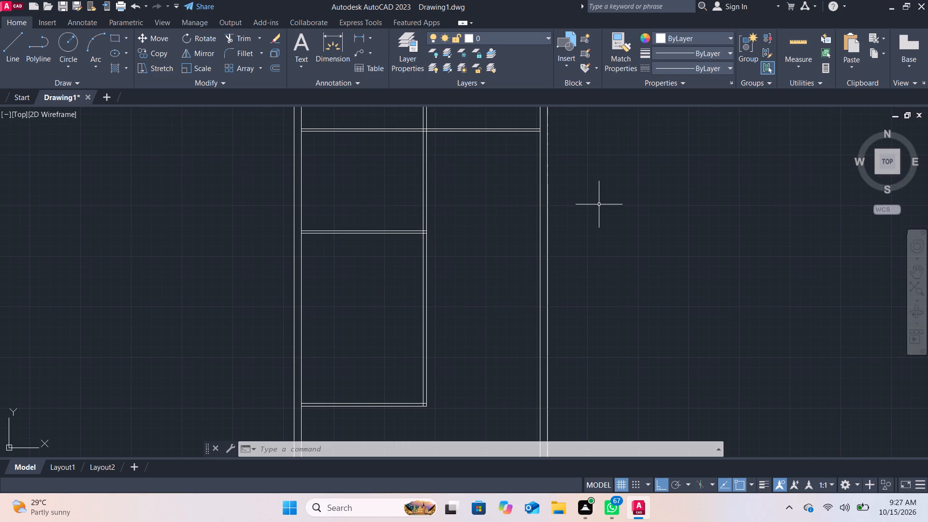
middle_click_drag(599, 204, 588, 286)
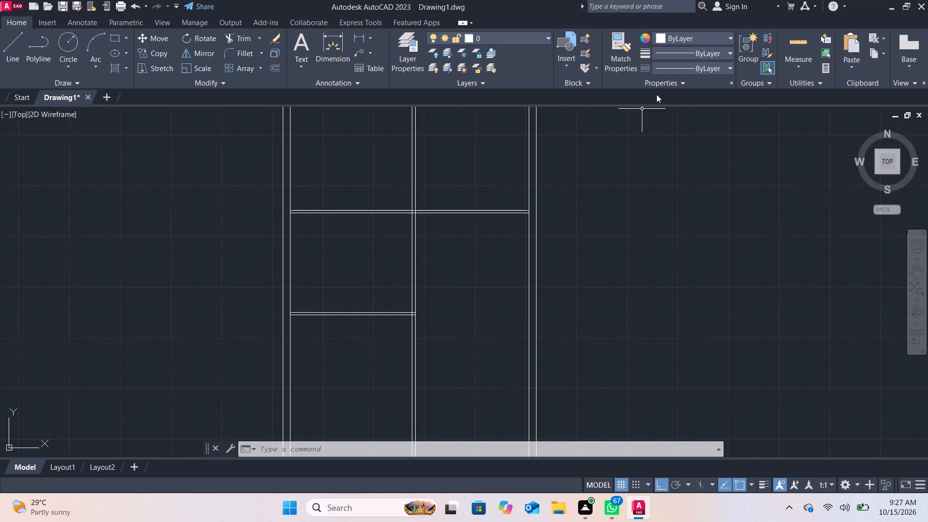
left_click(273, 62)
key("Return")
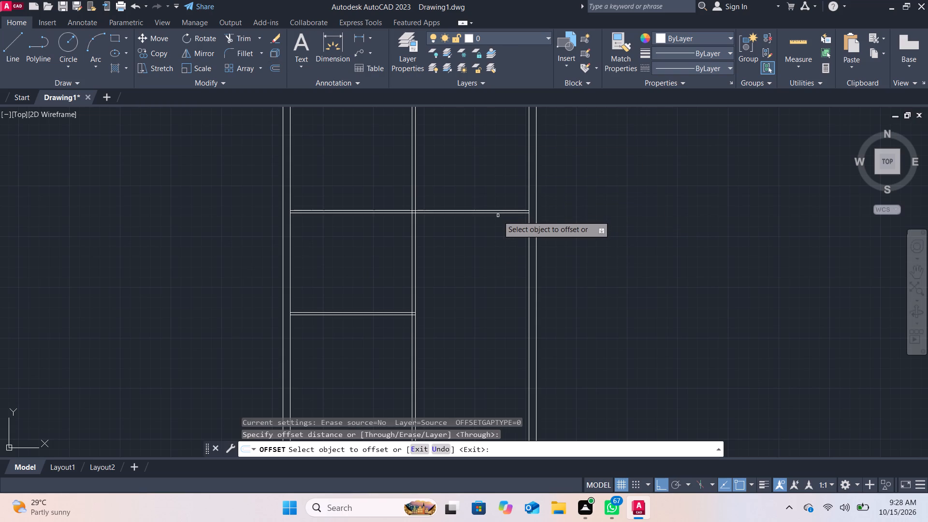
left_click(499, 213)
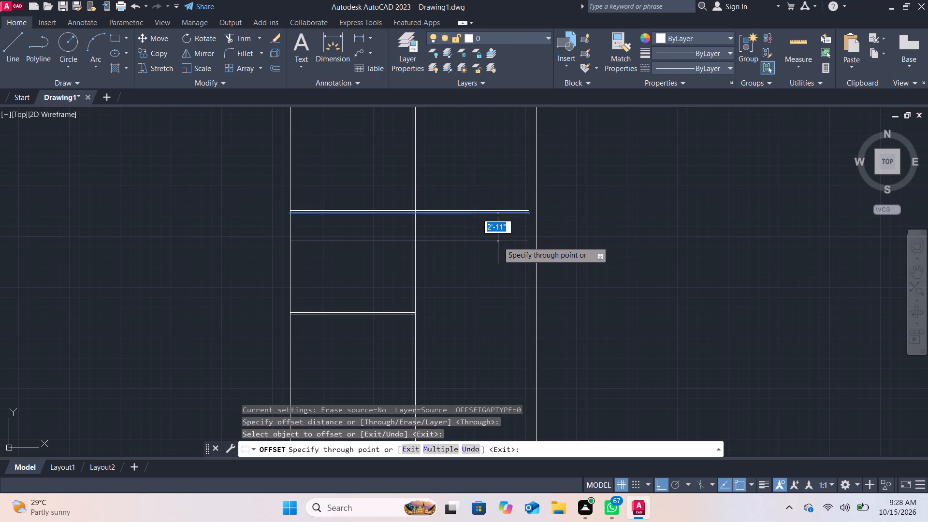
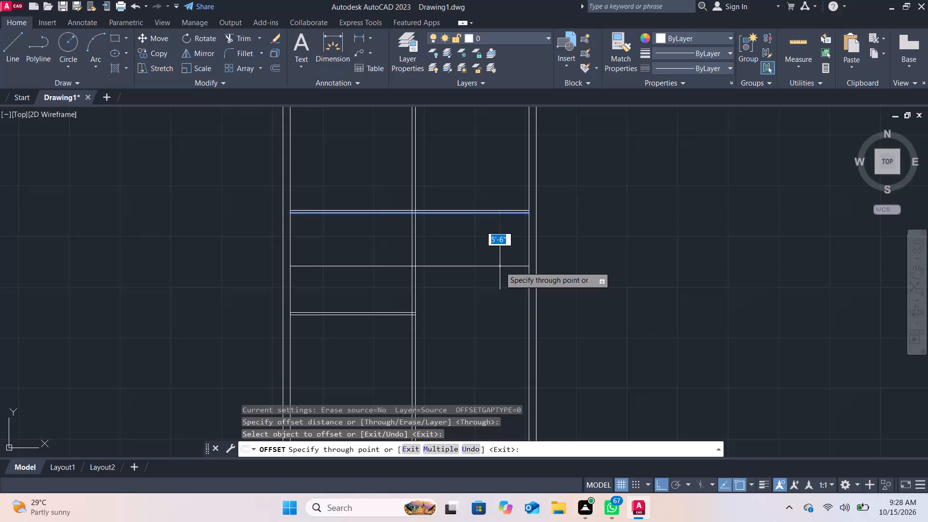
Set the offset of the first horizontal partition's lower line to 4', and offset the new line 4" further down to form another partition.
key("4")
key("apostrophe")
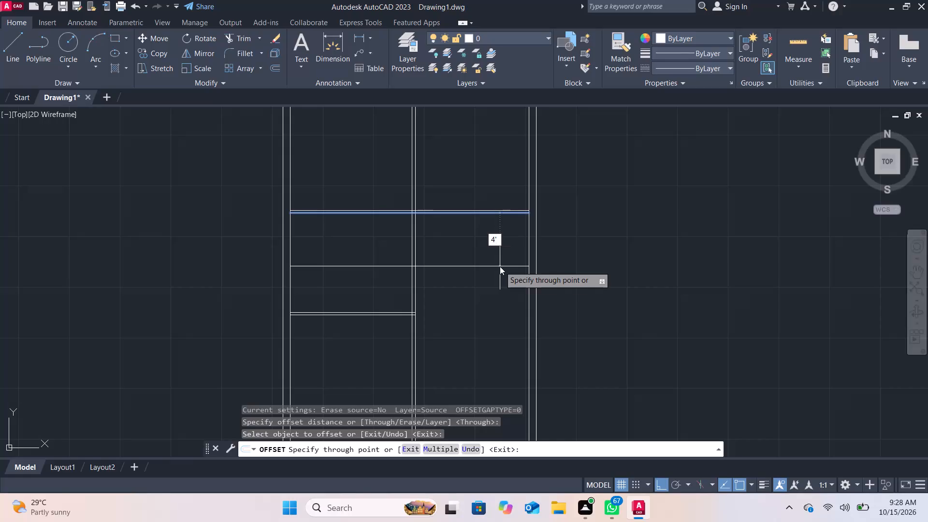
key("Return")
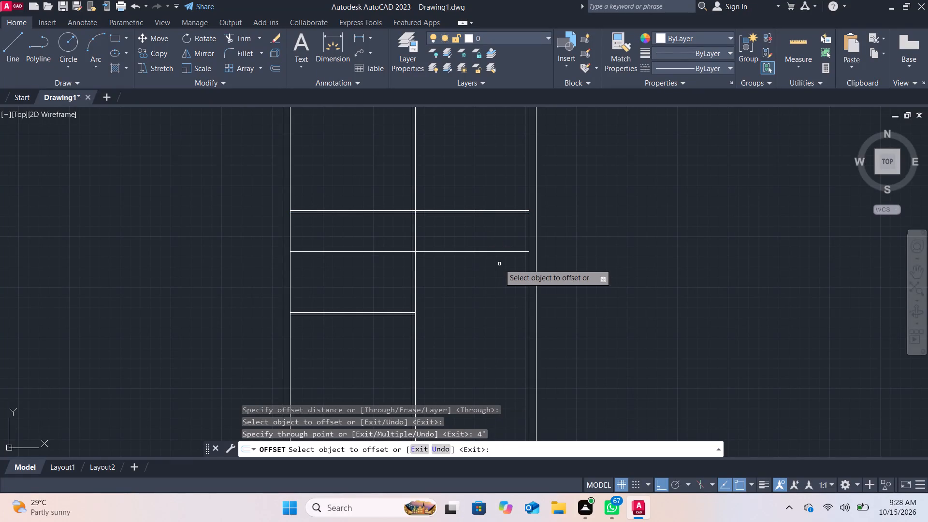
left_click(500, 251)
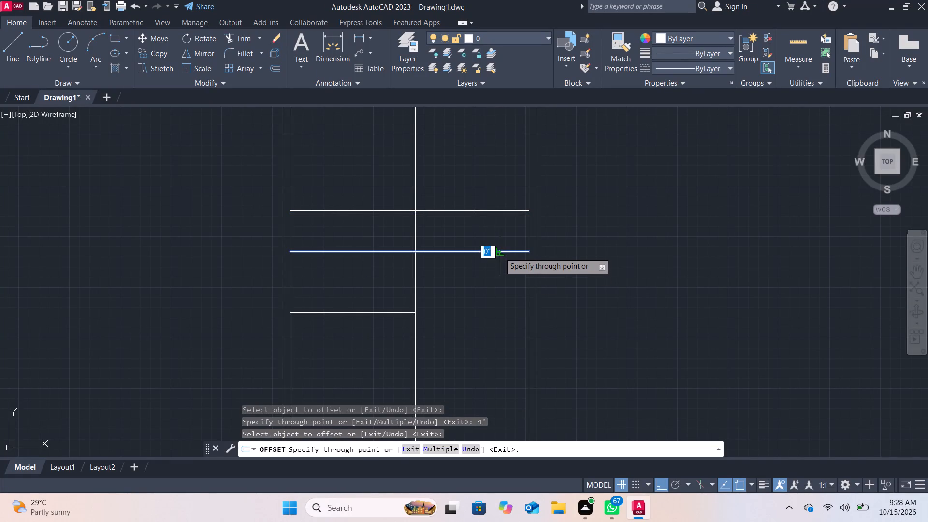
key("4")
key("Return")
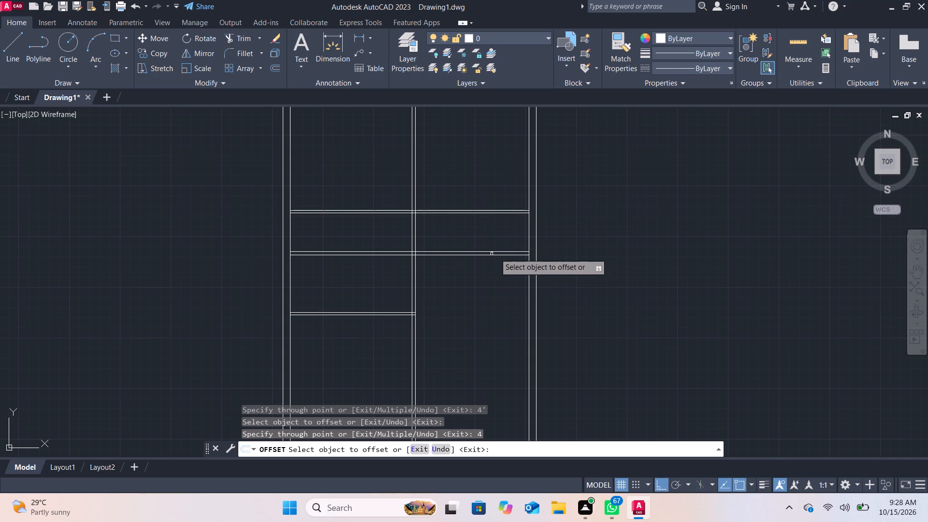
Offset the right outer wall's inner line 7' inward, and offset that copy 3" further left to form a vertical partition.
left_click(528, 232)
type("7'")
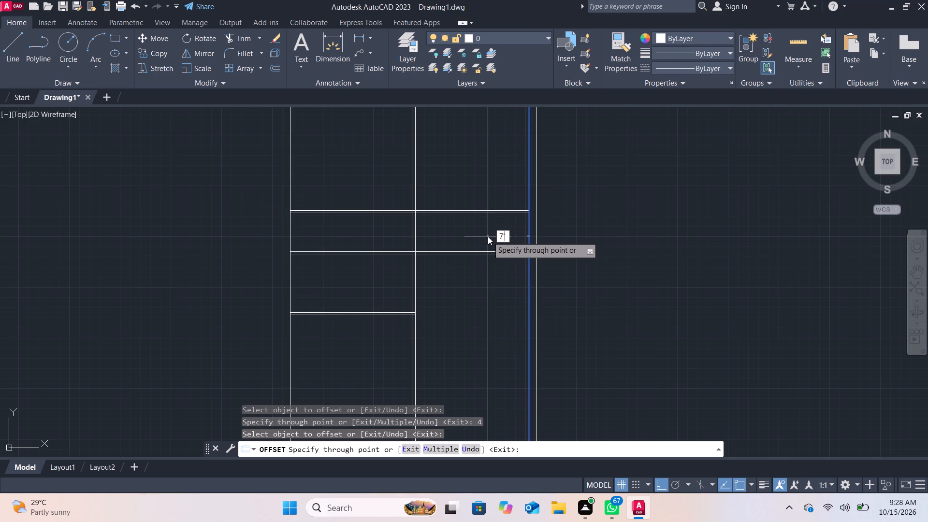
key("Return")
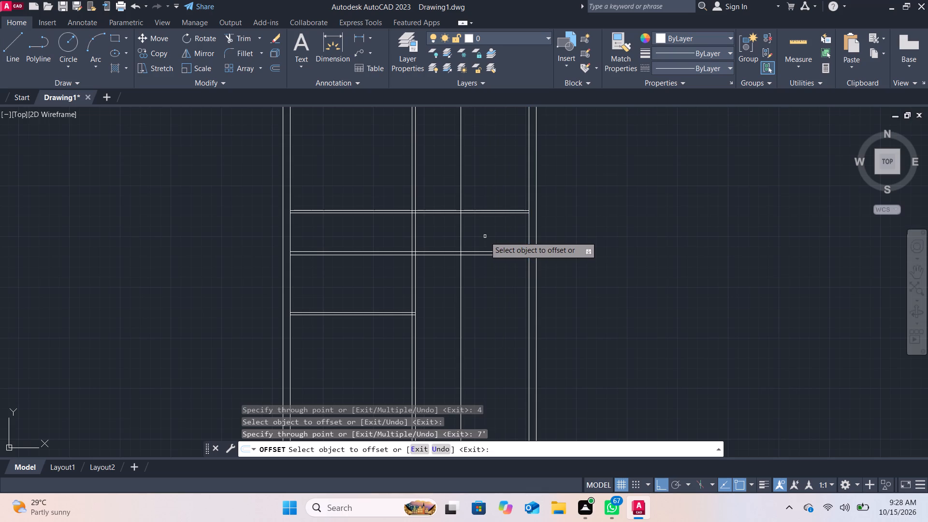
middle_click_drag(485, 236, 484, 266)
scroll(484, 264, "up", 2)
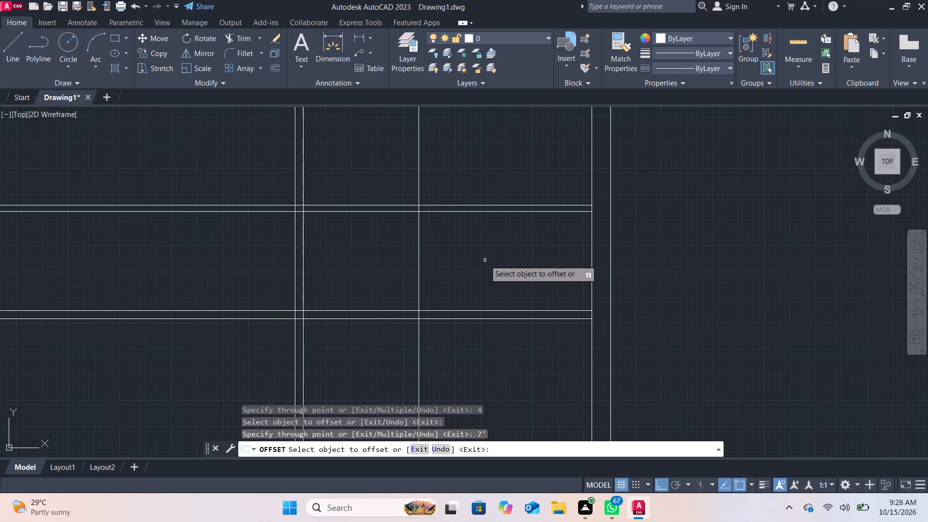
left_click(419, 250)
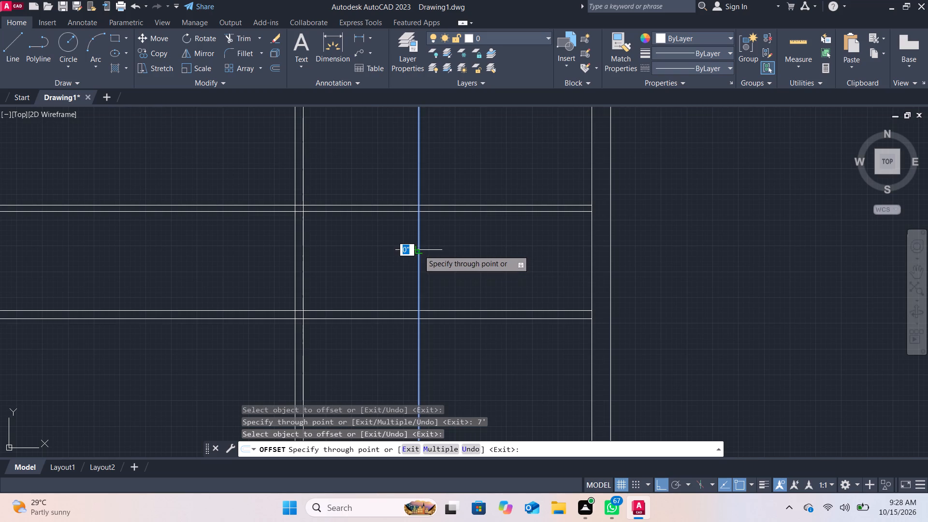
key("3")
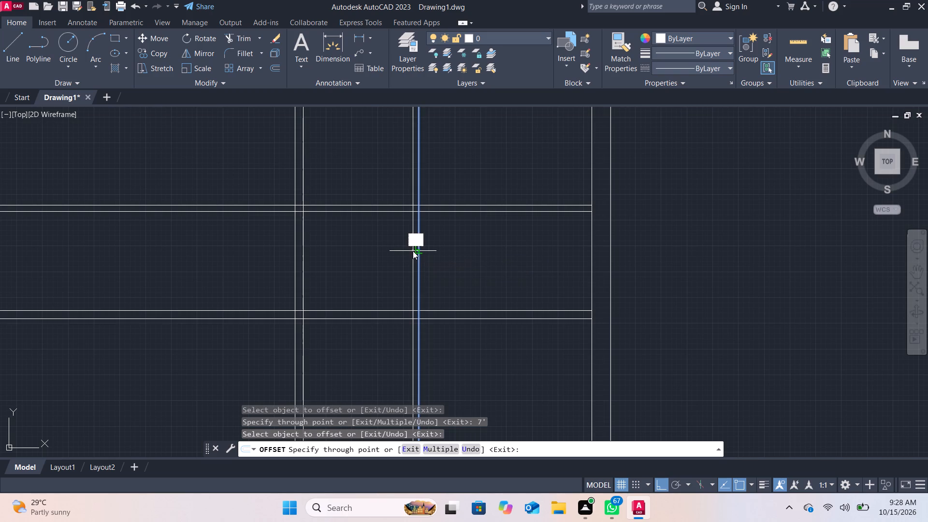
key("Return")
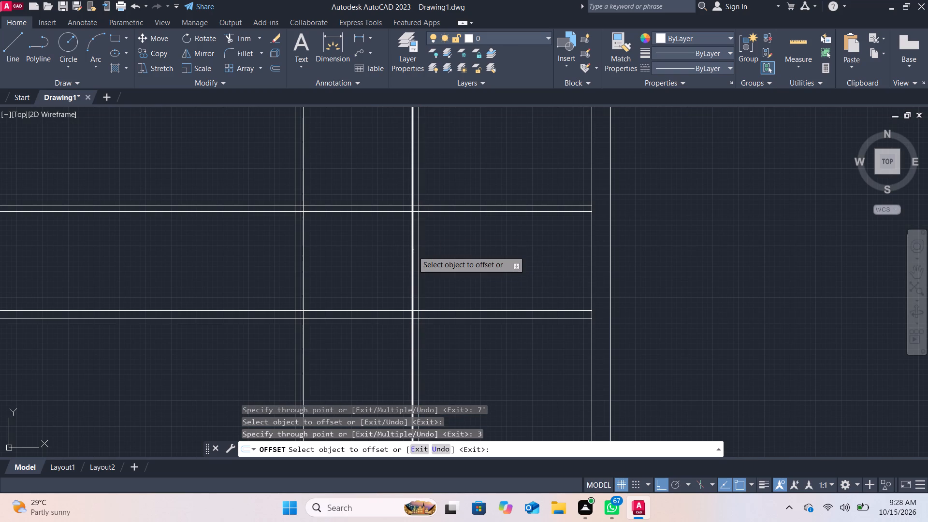
Trim the 4" horizontal partition left of the central vertical partition, and trim the new vertical partition's lines below that horizontal partition.
middle_click_drag(479, 224, 471, 208)
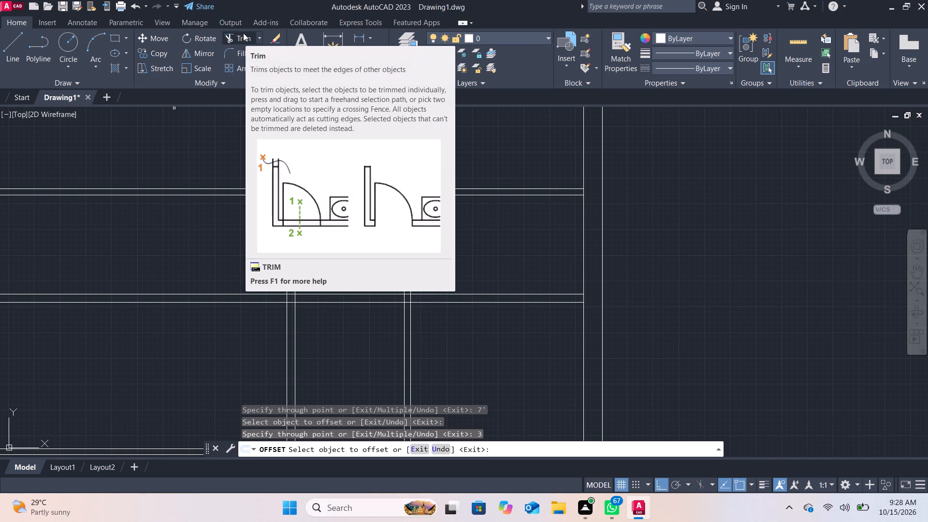
left_click(243, 33)
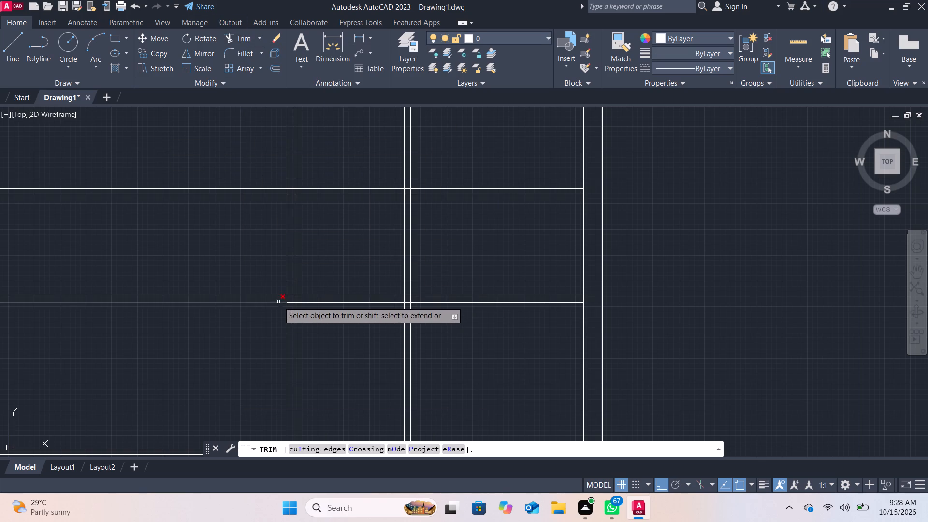
left_click(269, 294)
left_click(265, 303)
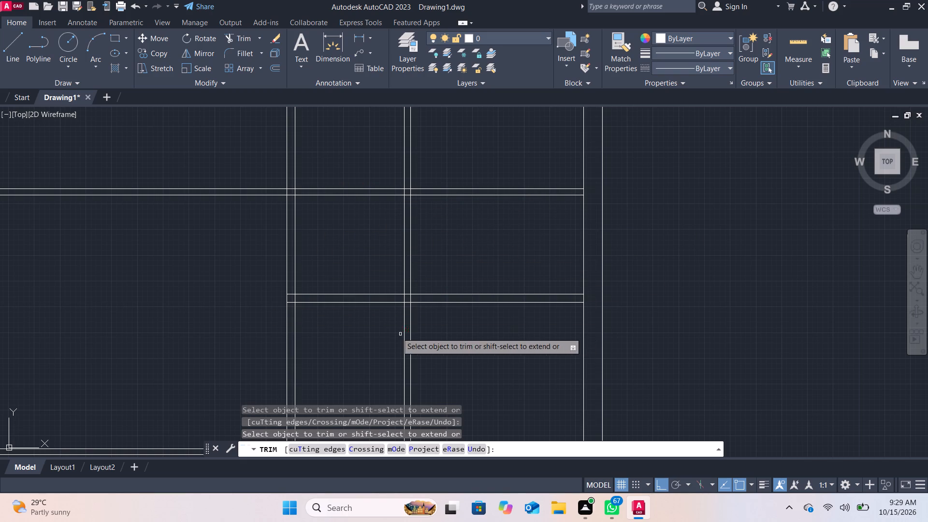
left_click_drag(397, 333, 432, 340)
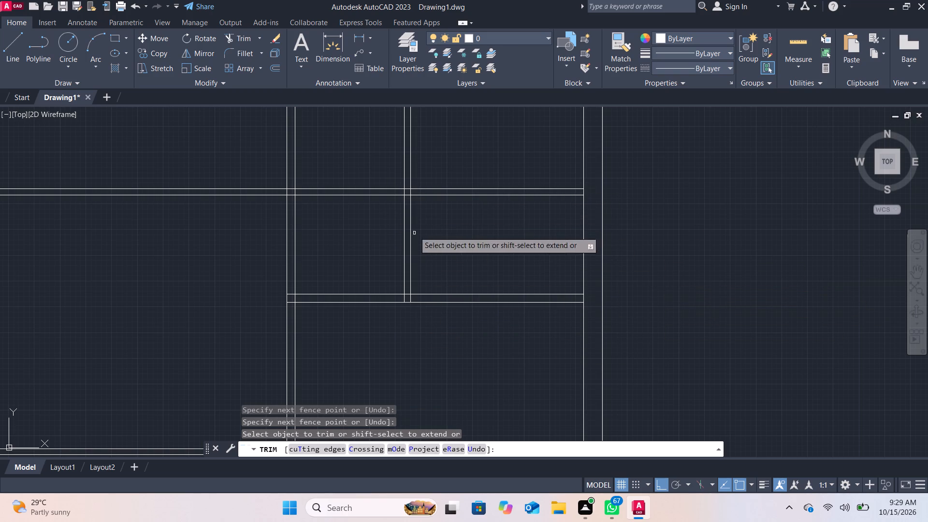
Trim both lines of the central vertical partition between the first horizontal partition and the top of the lower left room.
scroll(651, 211, "down", 2)
middle_click_drag(480, 295, 469, 246)
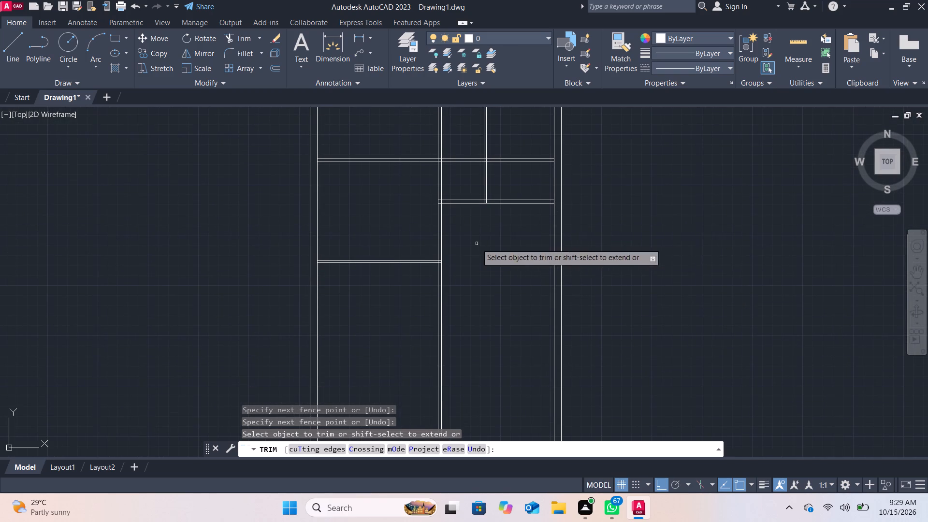
left_click(439, 176)
left_click(444, 176)
left_click(430, 176)
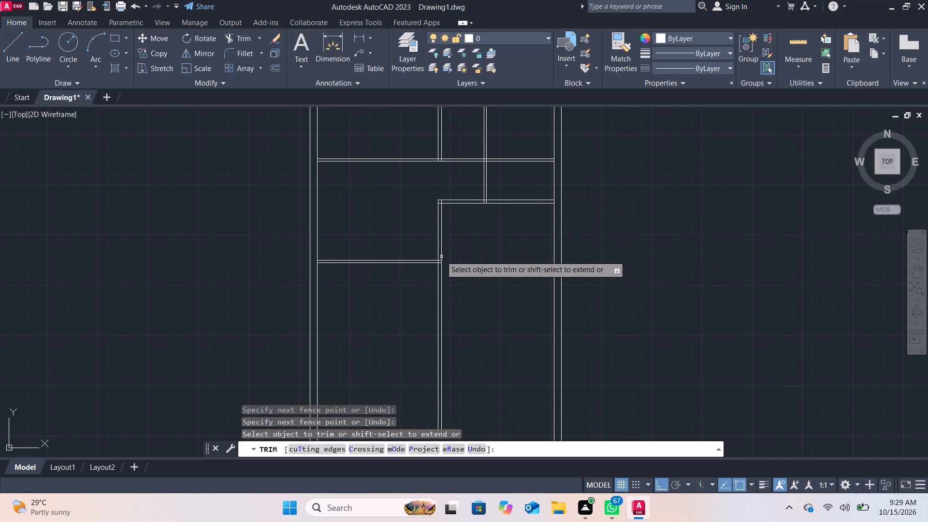
left_click(441, 245)
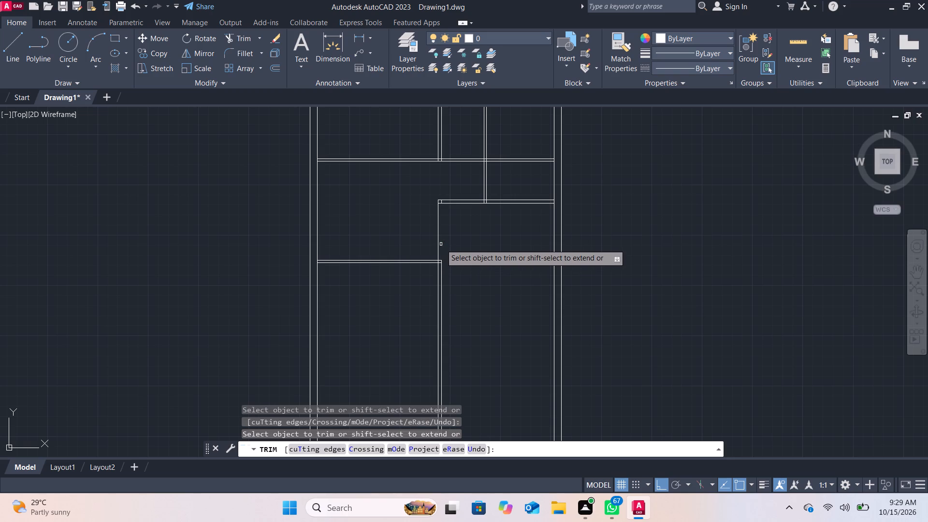
left_click(438, 241)
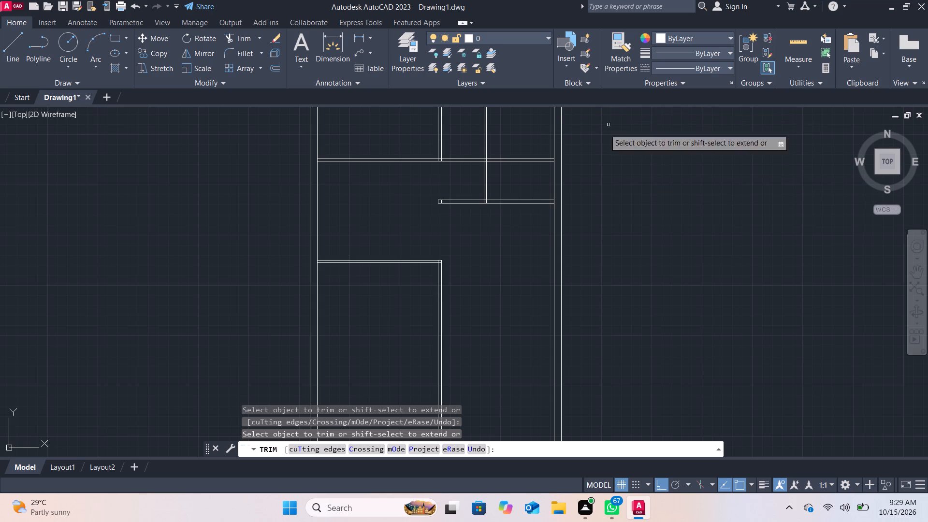
Quick-measure the open area below the 4" horizontal partition.
left_click(798, 43)
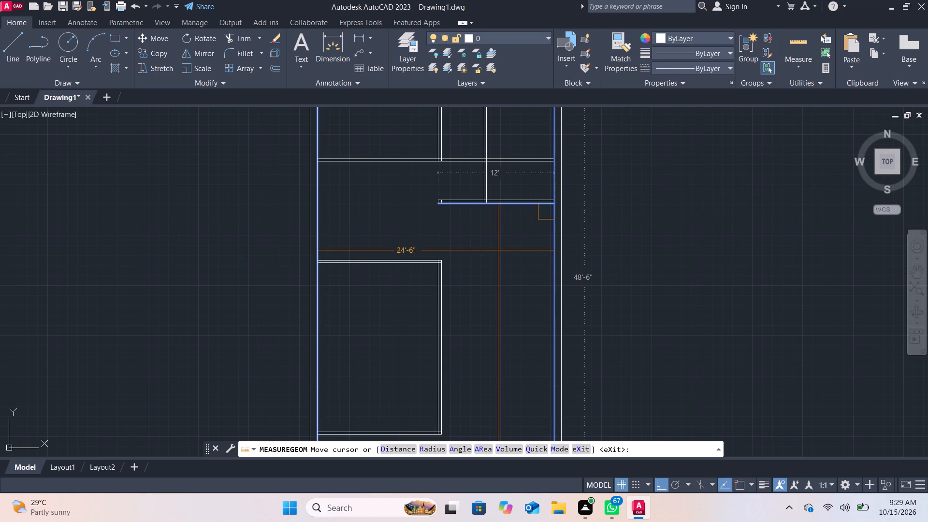
key("Escape")
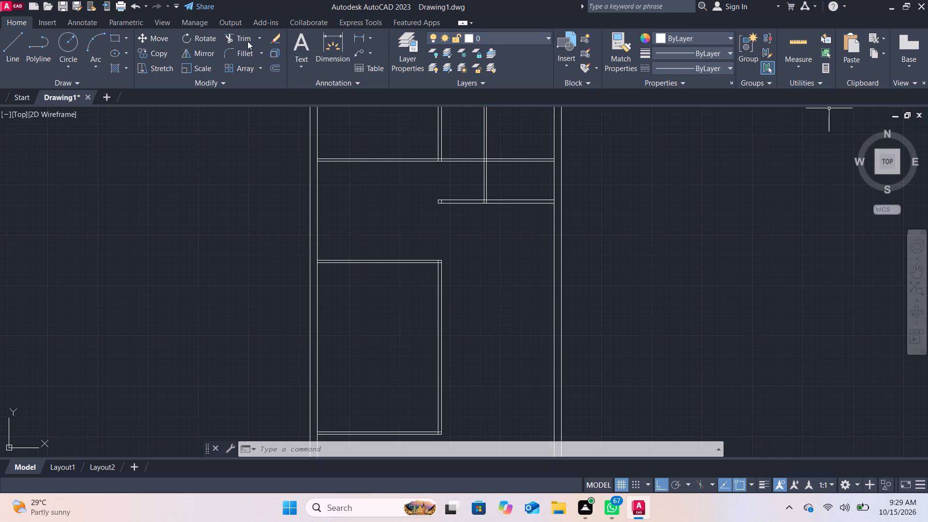
Offset the 4" horizontal partition's lower line 6'-3" downward, and offset that copy 3" further down to form another partition.
left_click(273, 63)
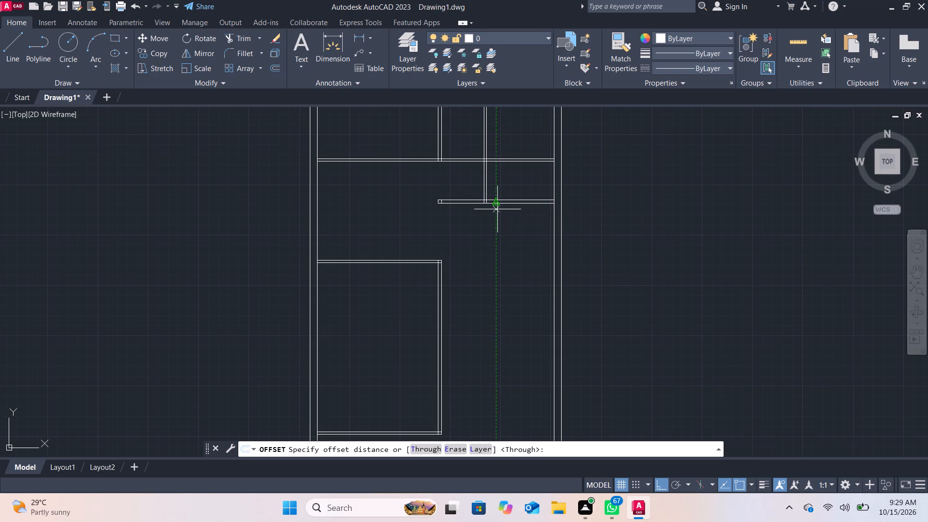
key("Return")
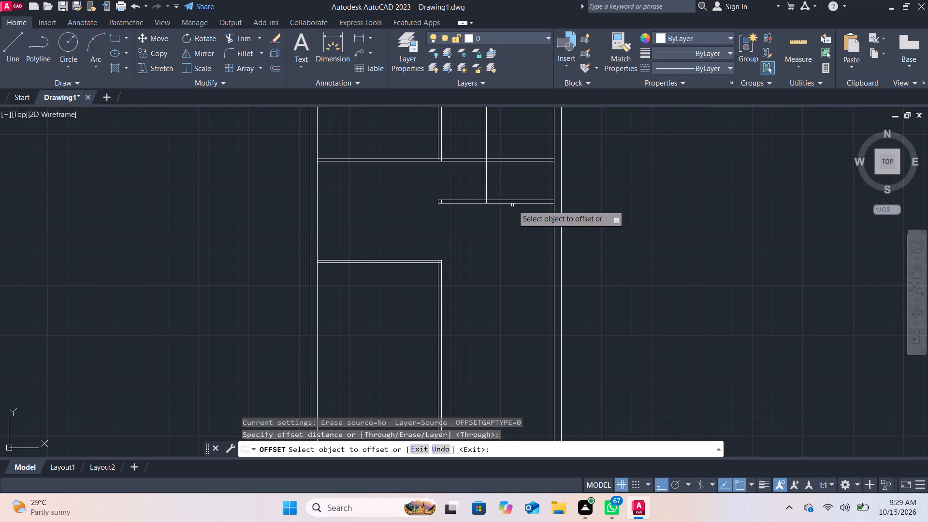
left_click(512, 205)
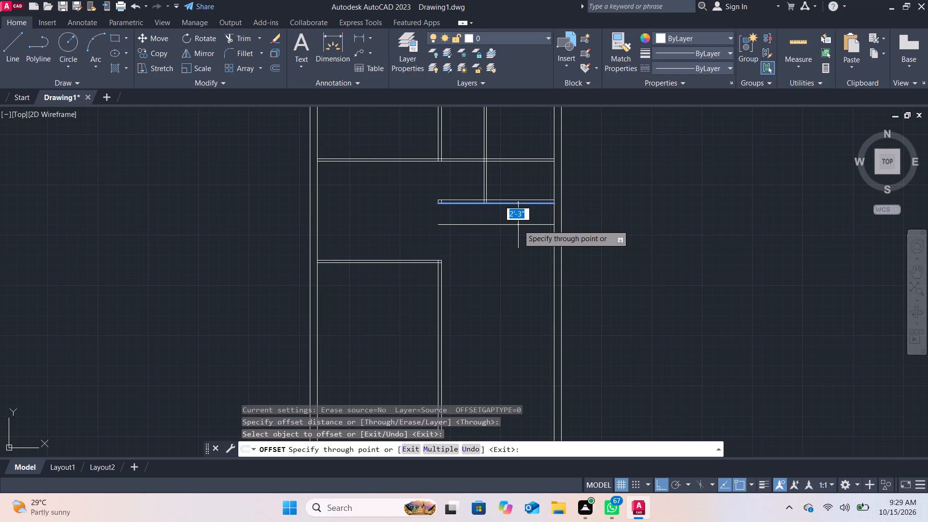
type("6'")
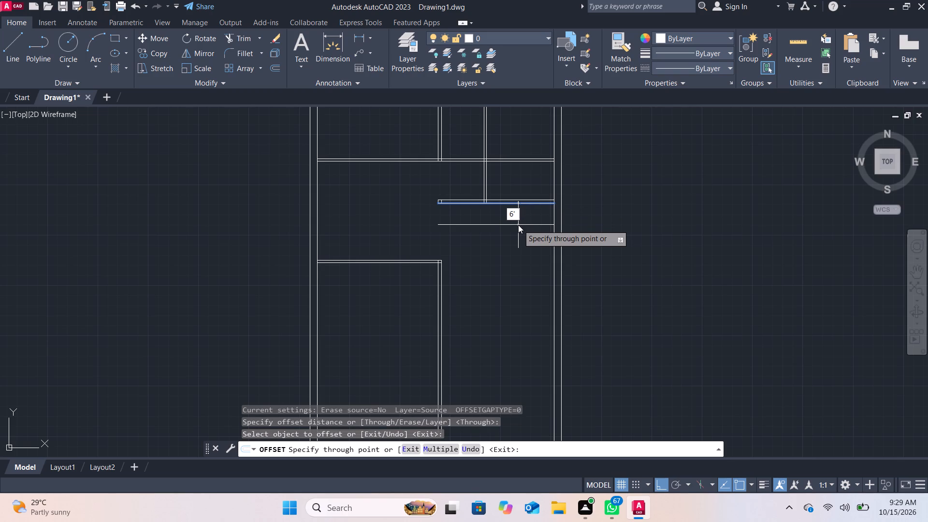
type("-3\"")
key("Return")
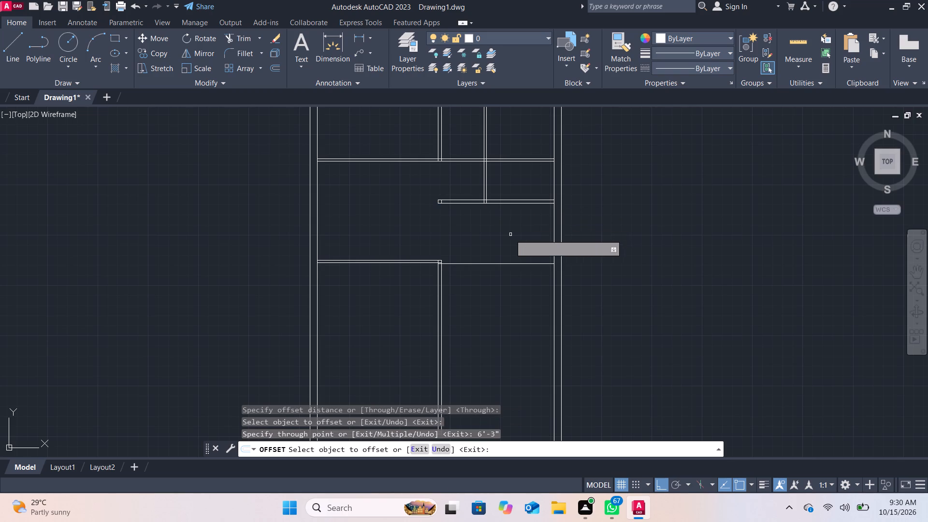
scroll(510, 234, "up", 2)
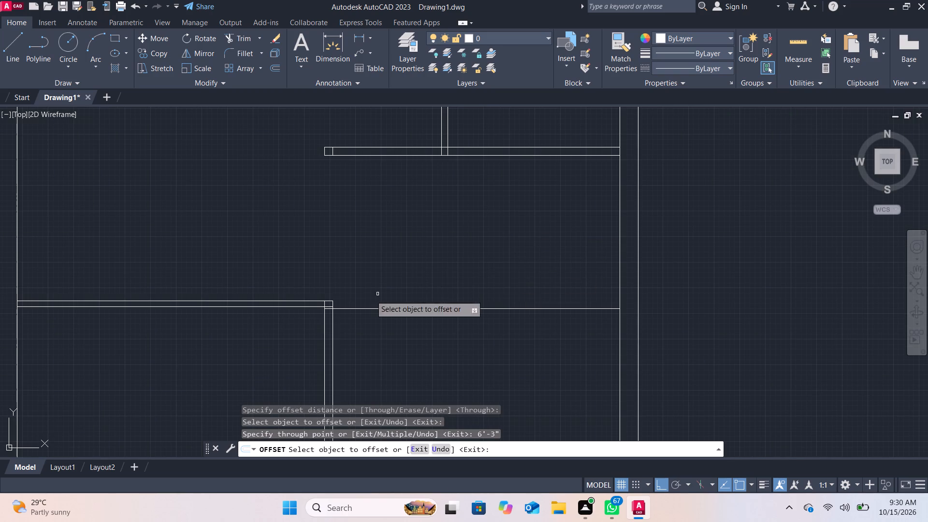
scroll(333, 301, "up", 3)
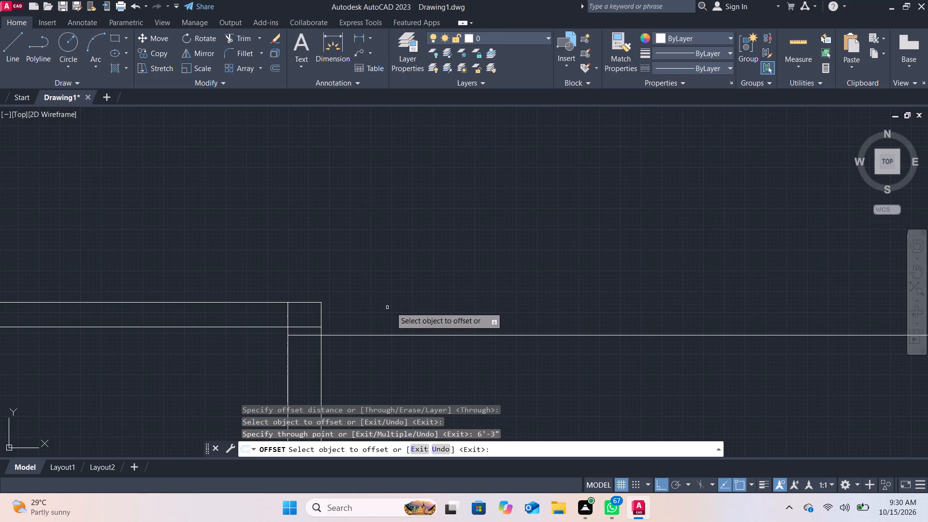
left_click(605, 336)
key("3")
key("Return")
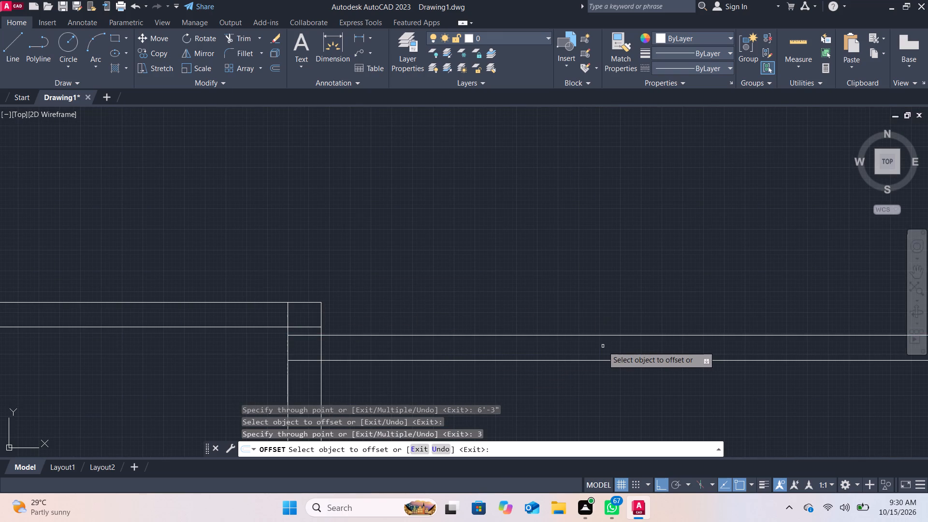
Quick-measure the lower left room and the distances around it.
scroll(603, 347, "down", 3)
middle_click_drag(638, 408, 633, 181)
scroll(633, 181, "down", 1)
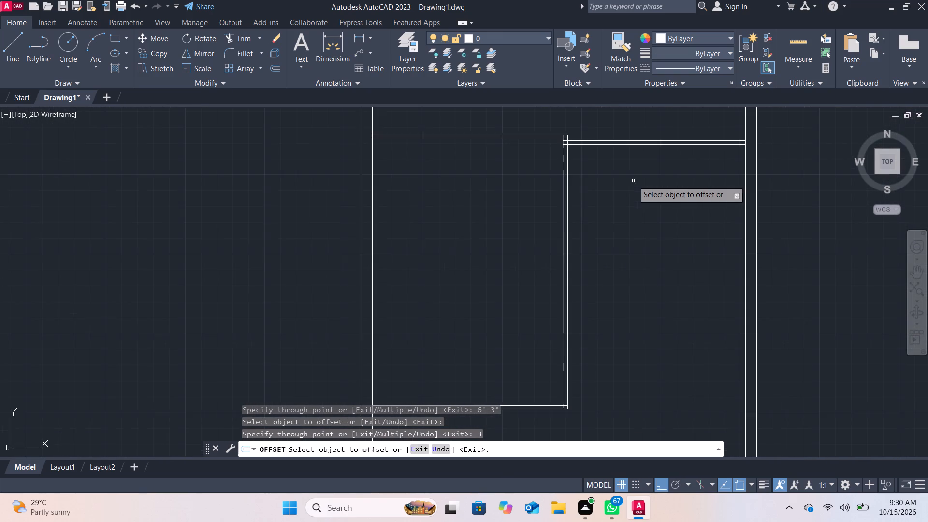
scroll(722, 125, "down", 2)
left_click(794, 37)
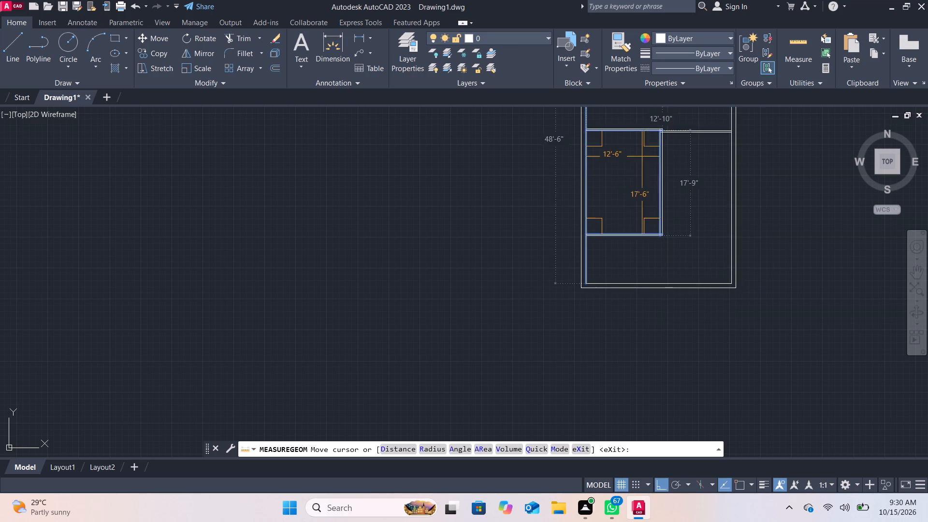
key("Escape")
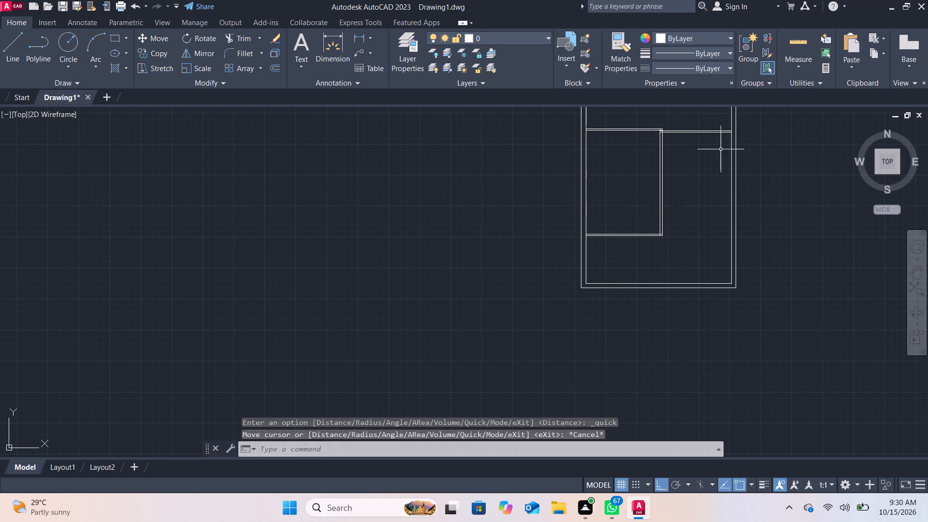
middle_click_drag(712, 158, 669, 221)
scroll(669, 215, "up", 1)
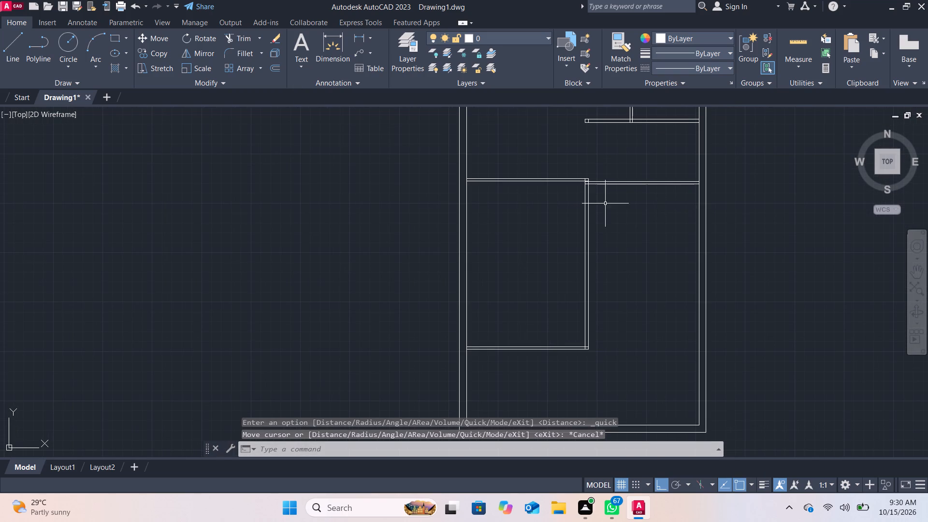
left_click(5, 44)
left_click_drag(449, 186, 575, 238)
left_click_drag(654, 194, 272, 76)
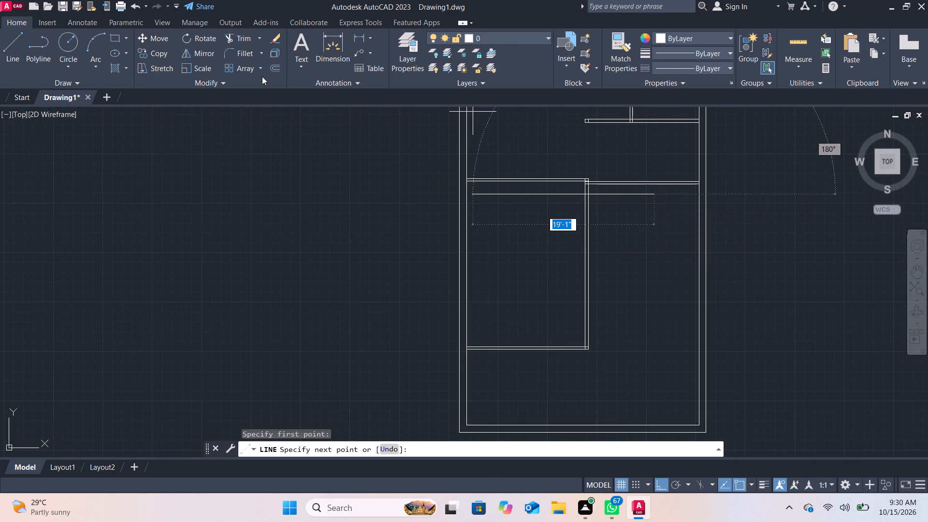
Offset the lower line of the right-hand room's top partition 13' downward, and offset that copy 2" further down to form another partition.
left_click(275, 66)
key("Return")
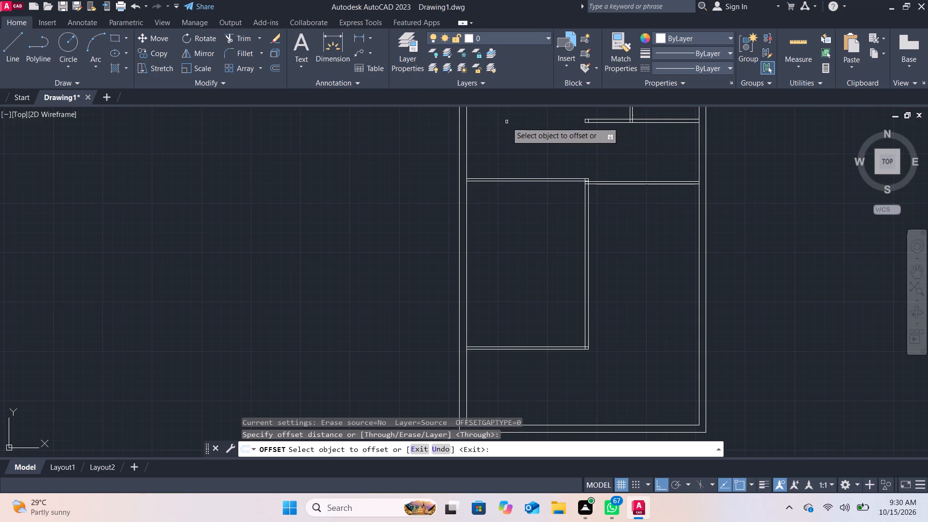
left_click(630, 184)
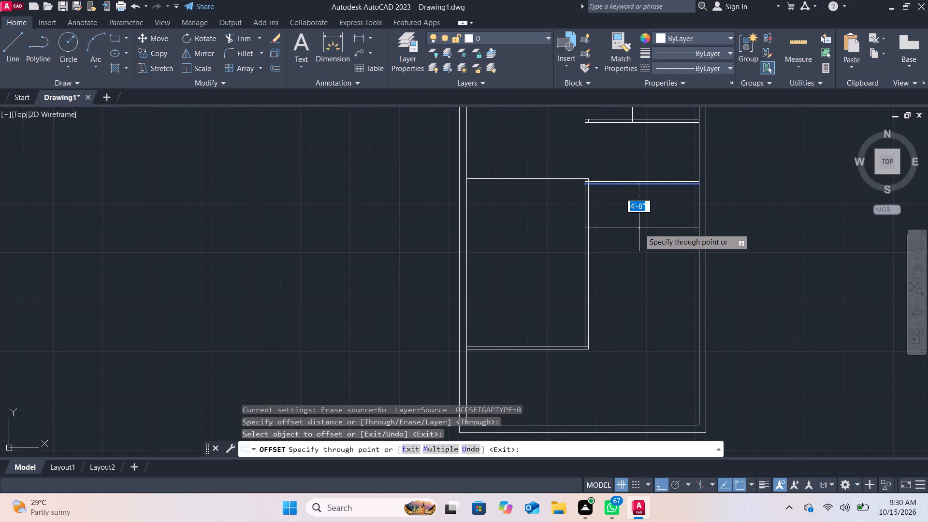
key("1")
type("3'")
key("Return")
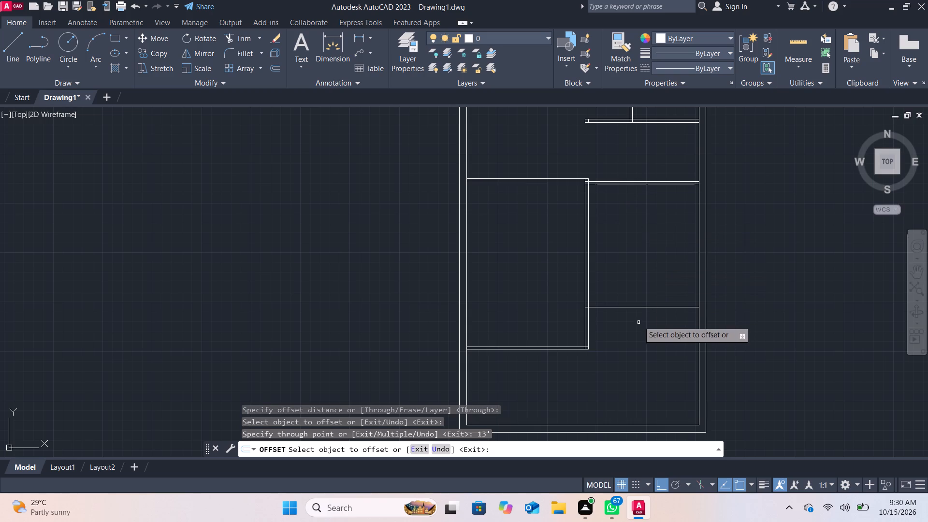
left_click(641, 308)
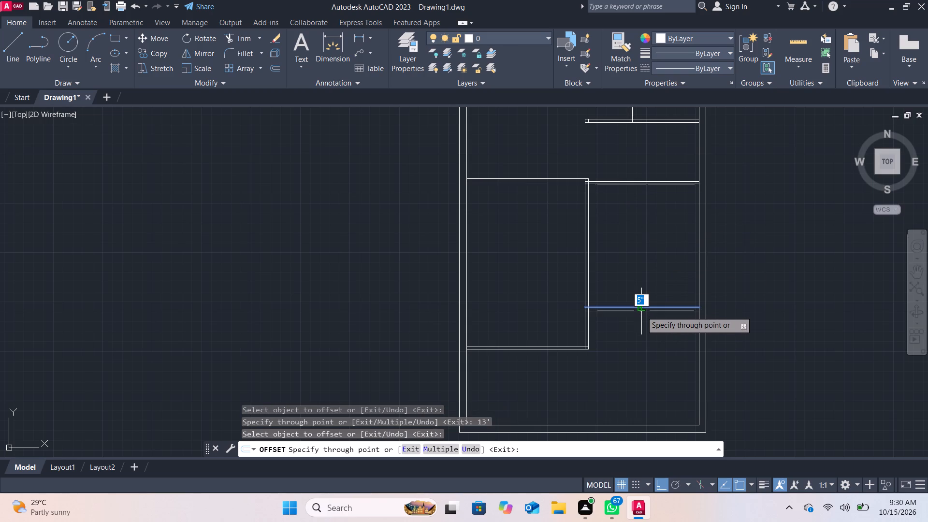
key("2")
key("Return")
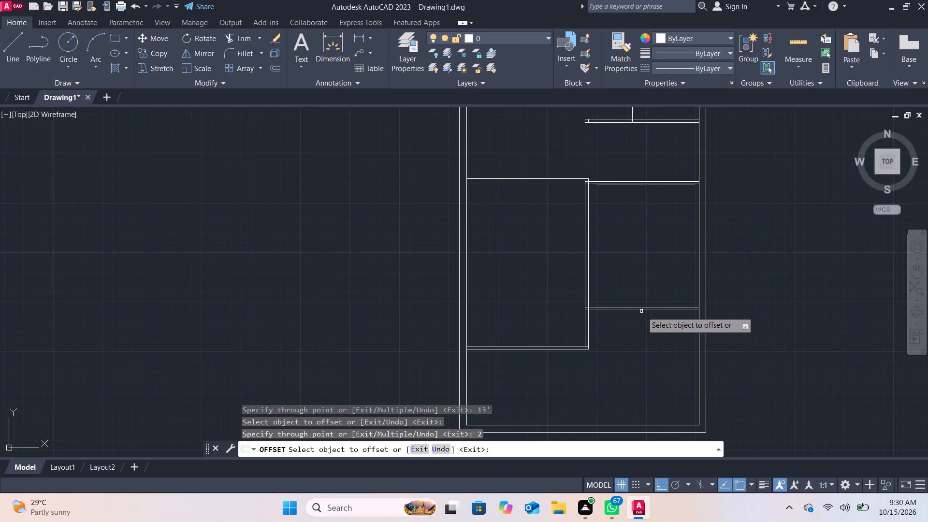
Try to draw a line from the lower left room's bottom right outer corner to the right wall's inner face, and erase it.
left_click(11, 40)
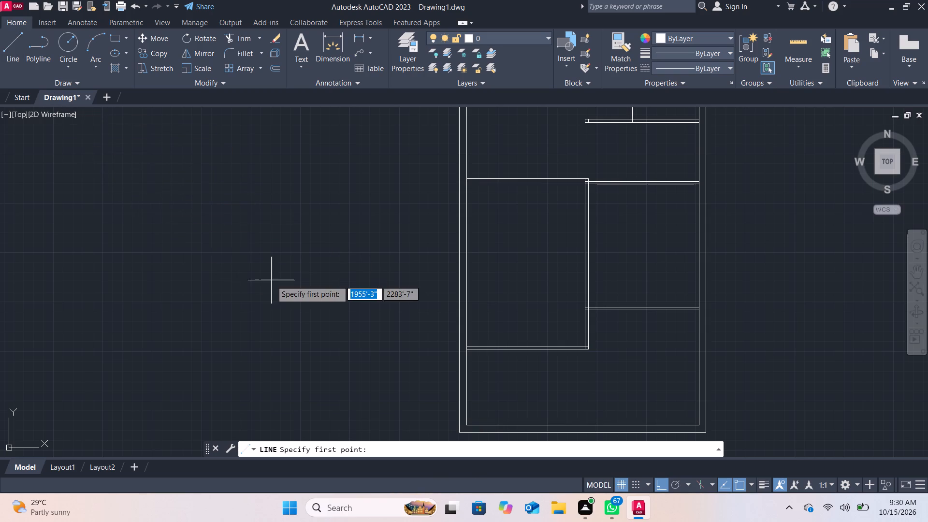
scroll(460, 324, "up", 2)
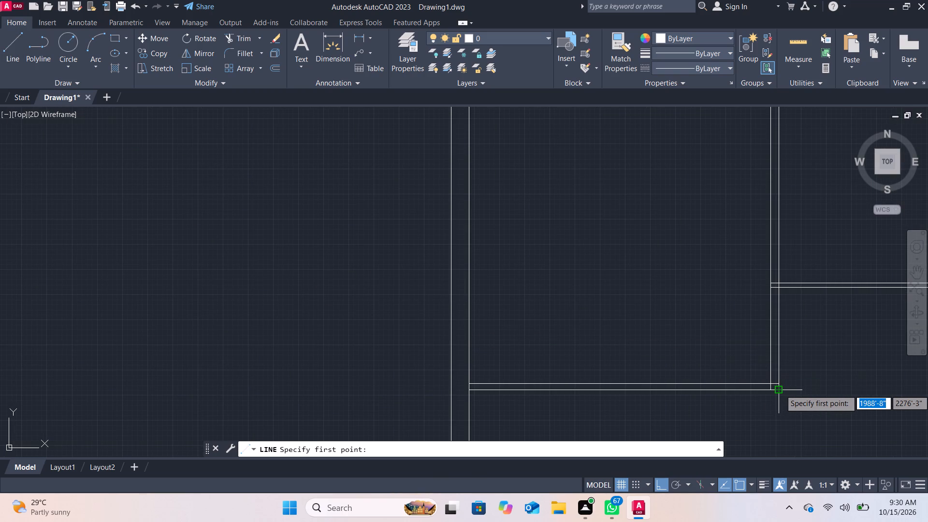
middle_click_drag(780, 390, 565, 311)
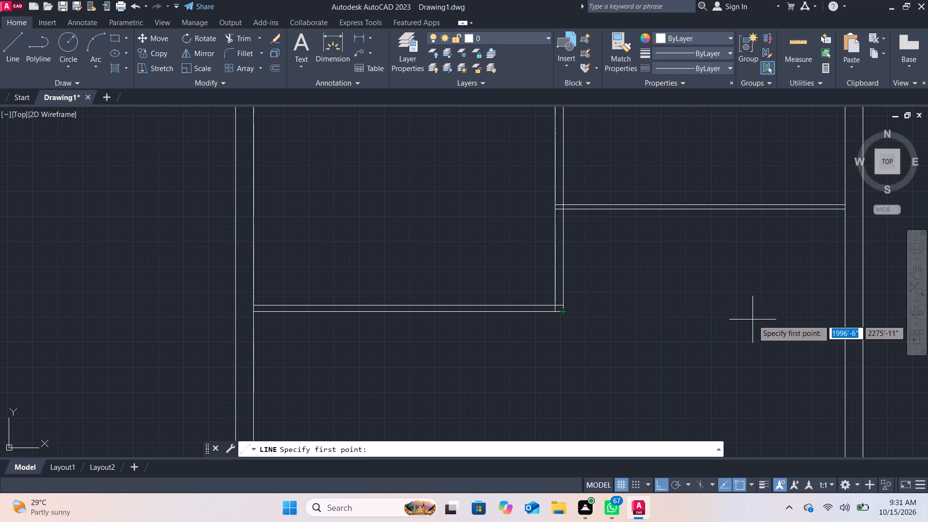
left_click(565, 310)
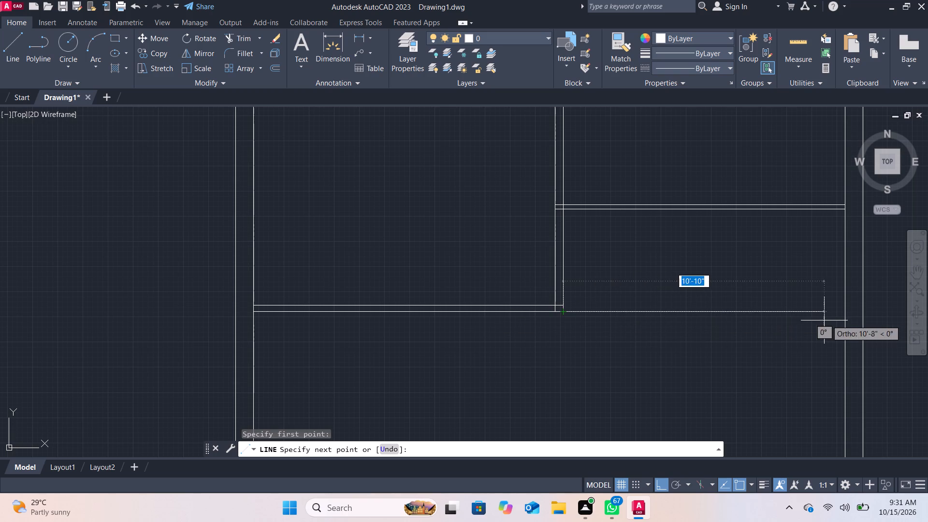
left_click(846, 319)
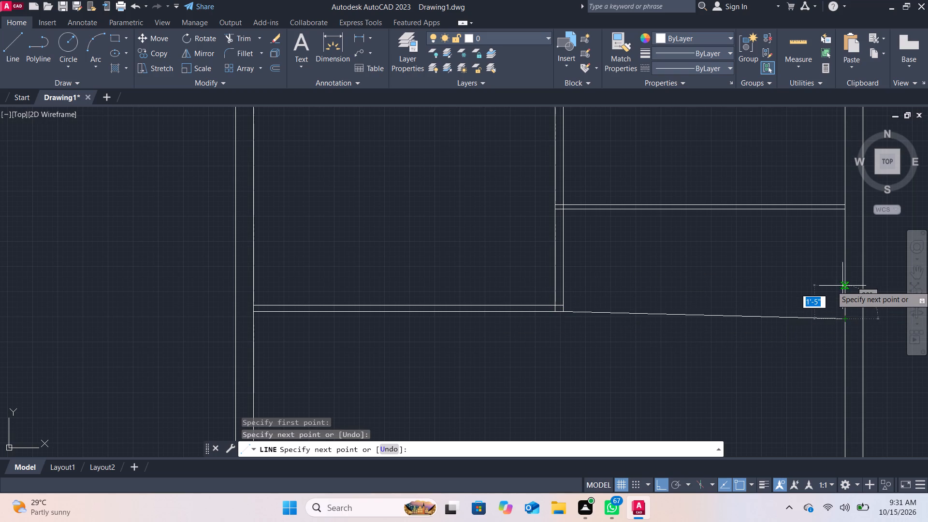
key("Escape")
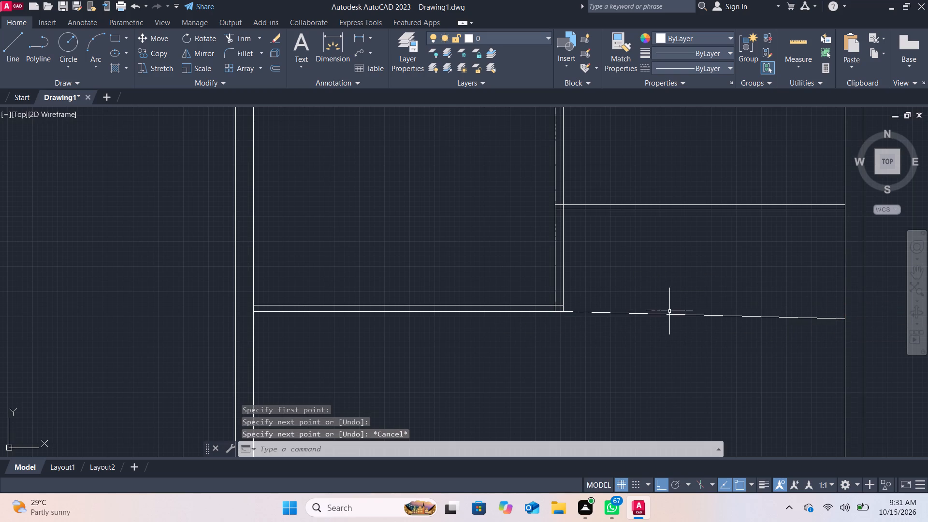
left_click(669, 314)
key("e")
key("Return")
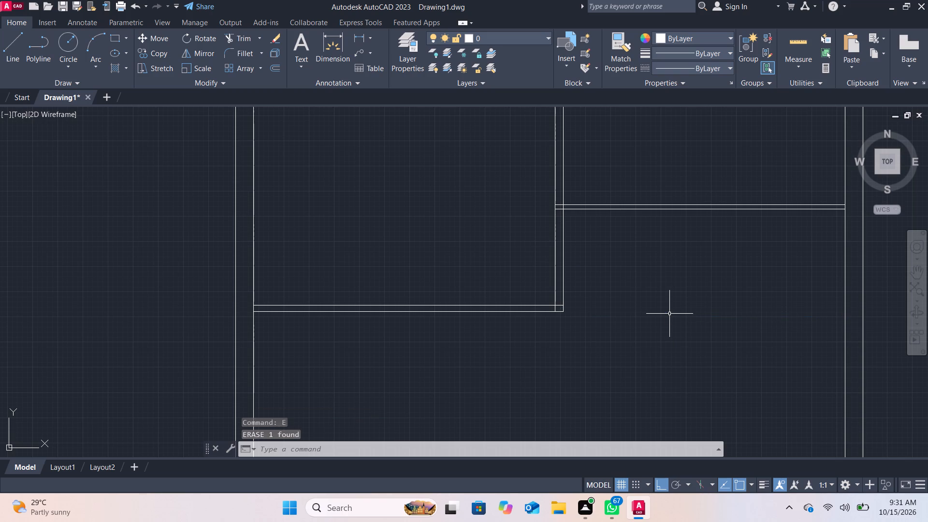
Draw an 11'-8" horizontal line from the lower left room's bottom right outer corner to the right wall's inner face.
left_click(9, 46)
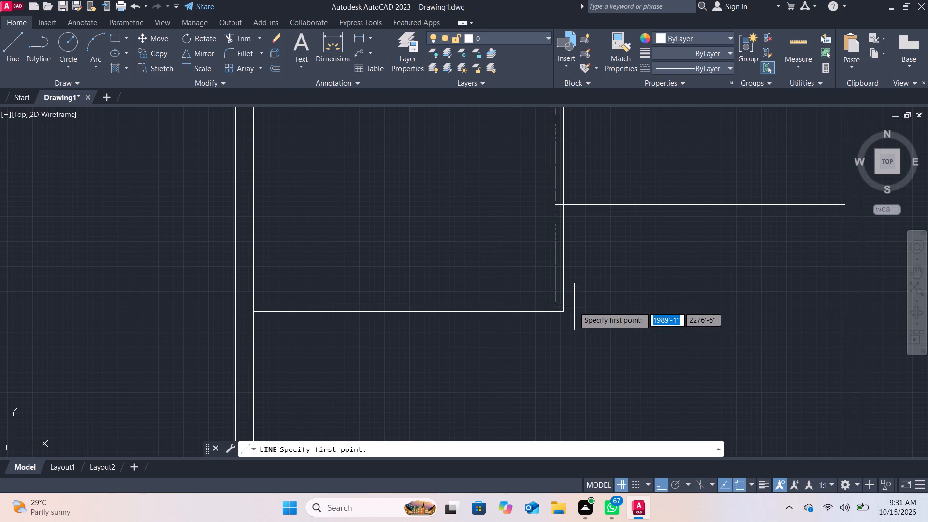
left_click(565, 311)
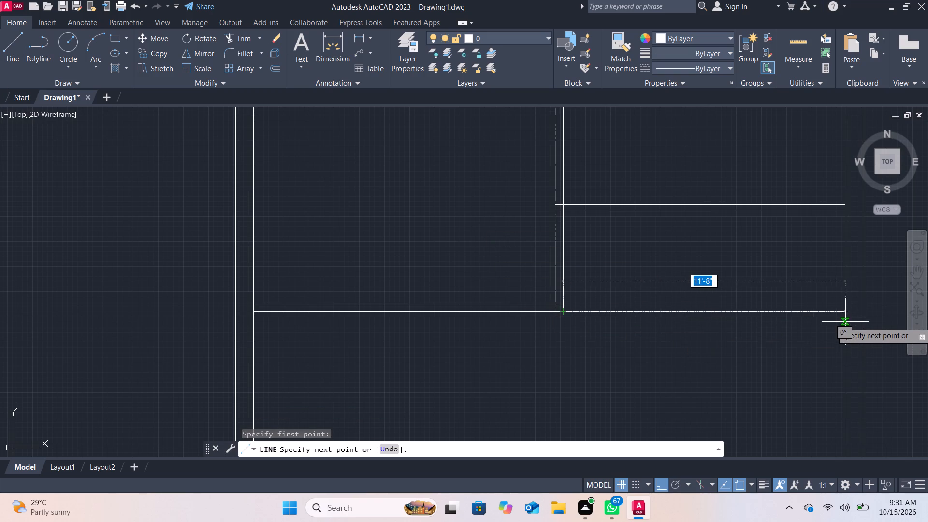
left_click(843, 313)
key("Return")
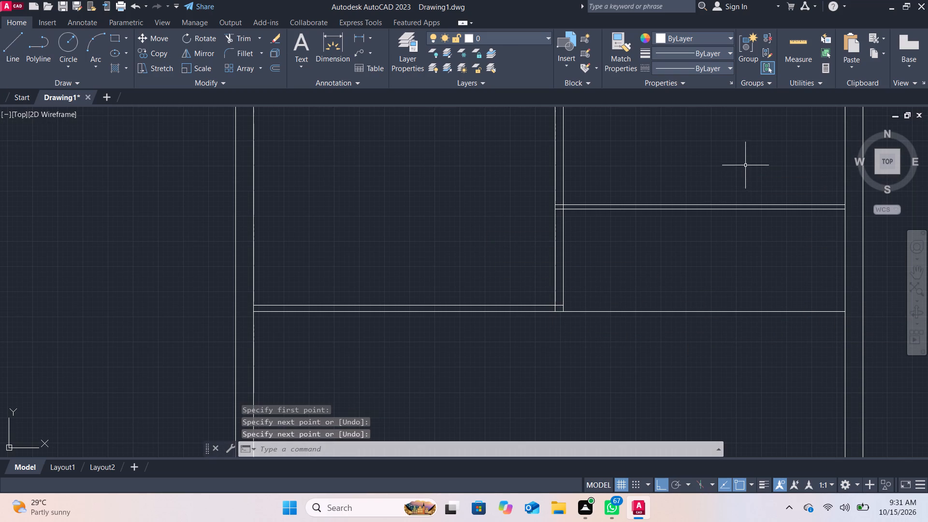
Quick-measure the right-hand room above the newly offset horizontal partition.
left_click(805, 42)
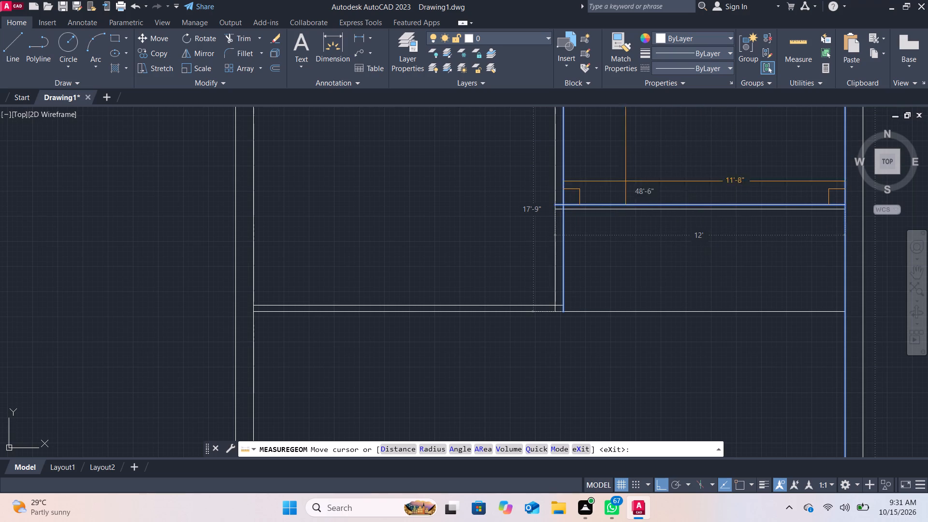
key("Escape")
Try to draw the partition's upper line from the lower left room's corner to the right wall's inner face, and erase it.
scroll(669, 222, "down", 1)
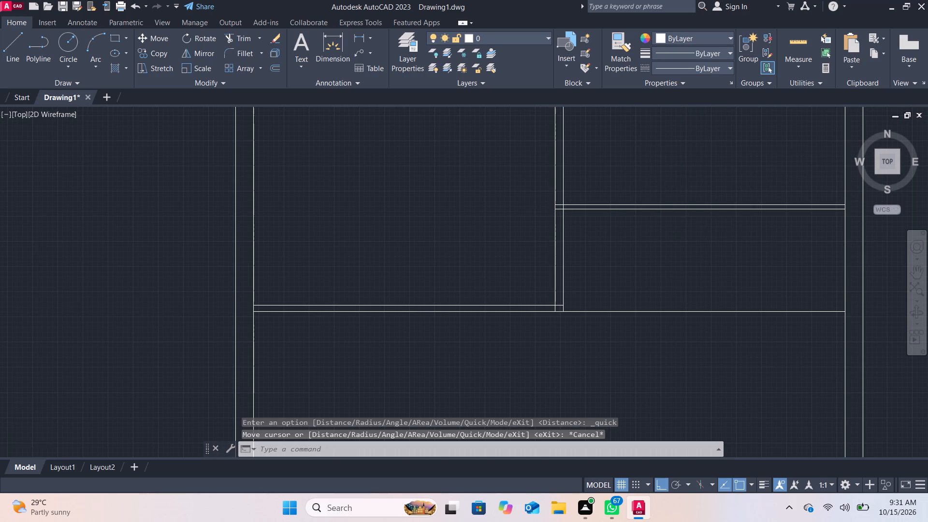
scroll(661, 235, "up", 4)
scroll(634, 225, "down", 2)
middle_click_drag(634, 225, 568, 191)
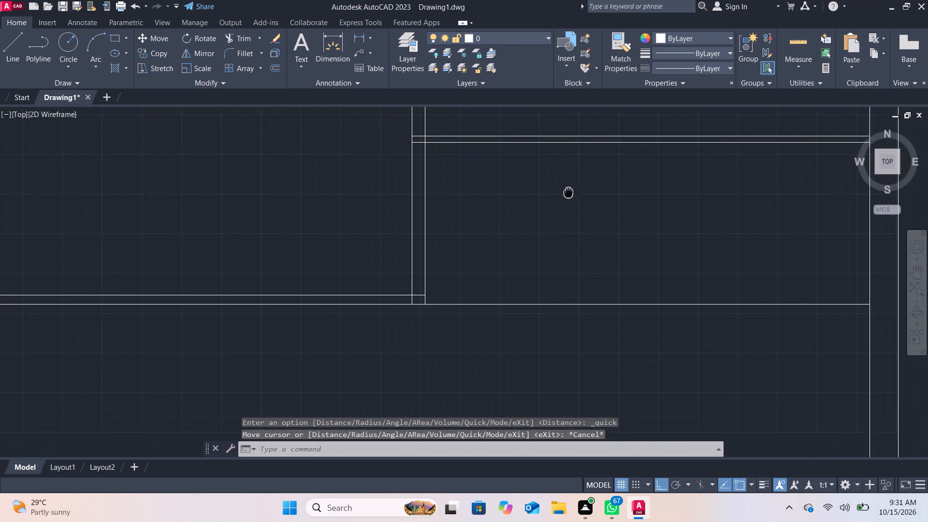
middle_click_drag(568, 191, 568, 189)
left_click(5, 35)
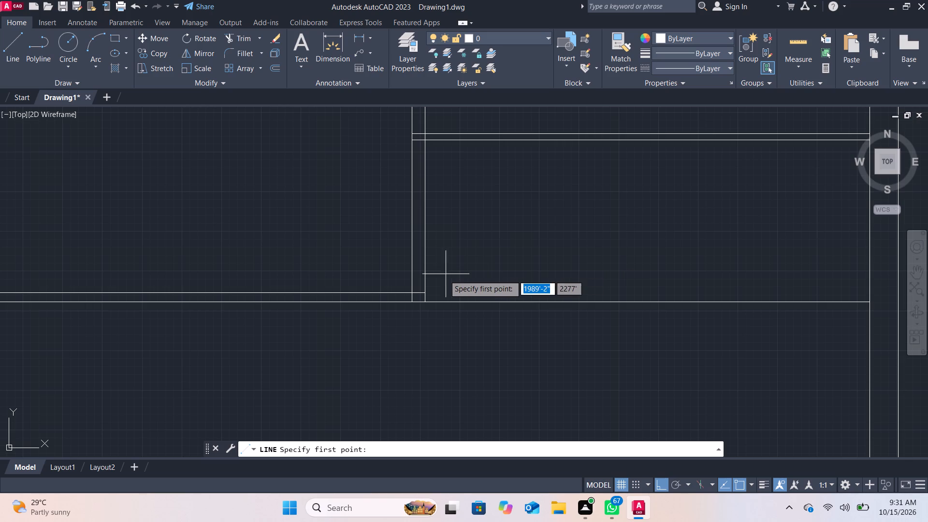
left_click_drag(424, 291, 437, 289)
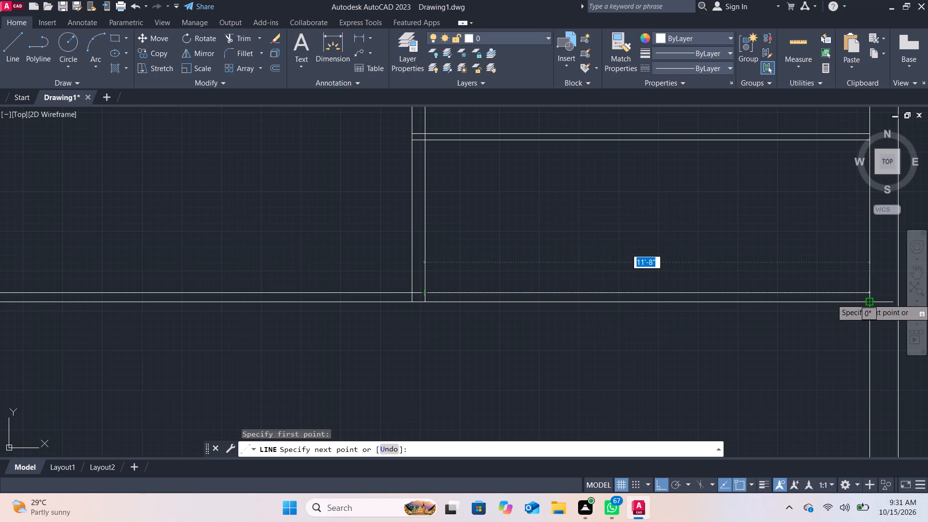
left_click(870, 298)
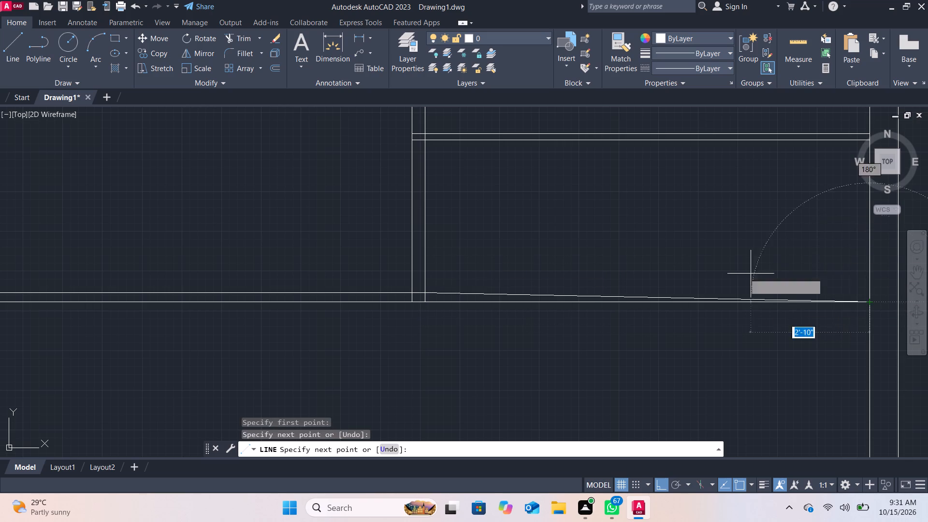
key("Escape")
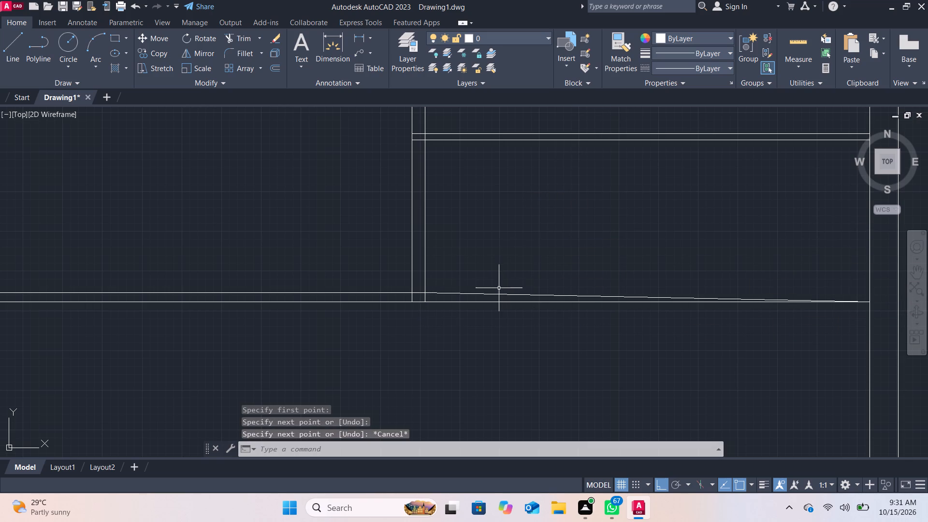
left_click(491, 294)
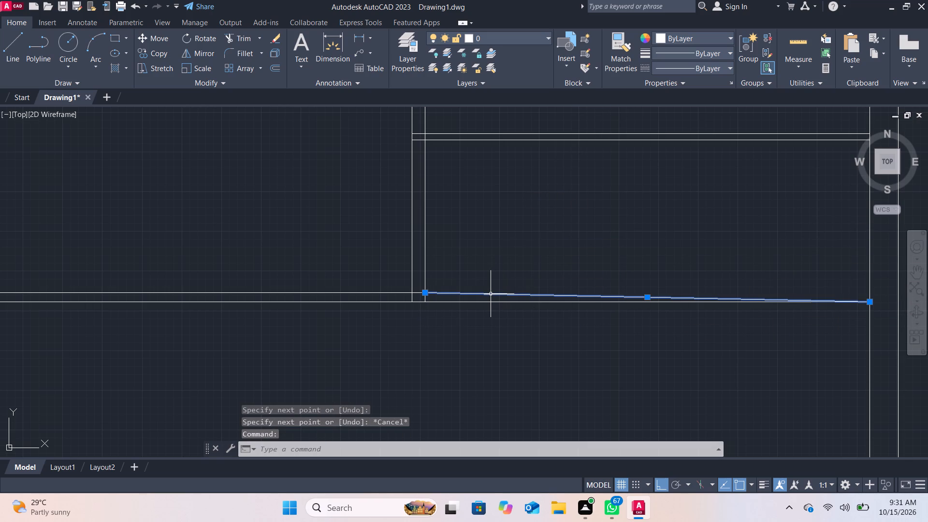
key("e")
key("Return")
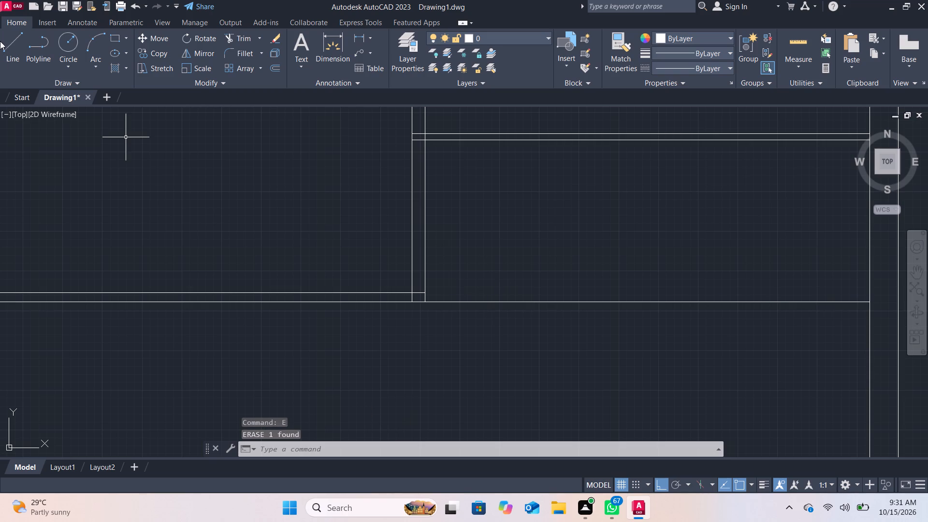
Draw an 11'-8" horizontal line continuing the upper line of the lower left room's bottom partition to the right wall's inner face.
left_click(8, 40)
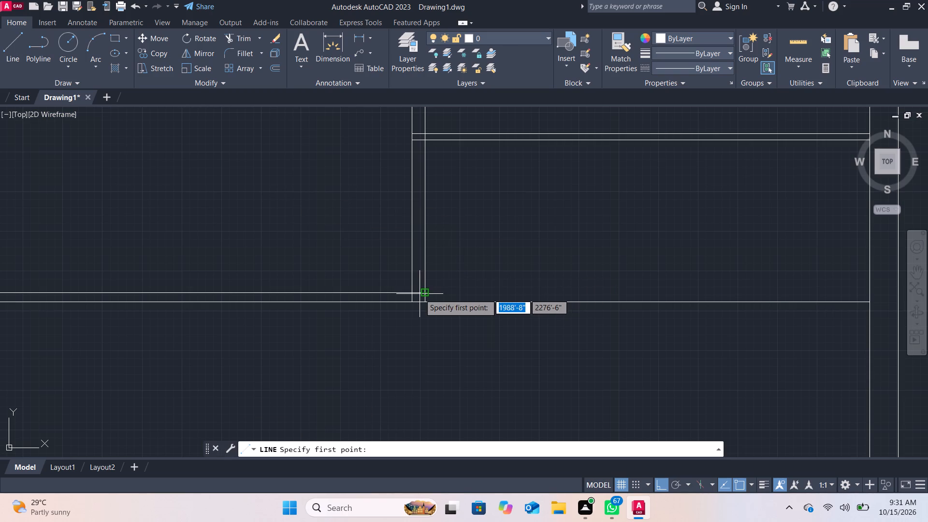
left_click(424, 291)
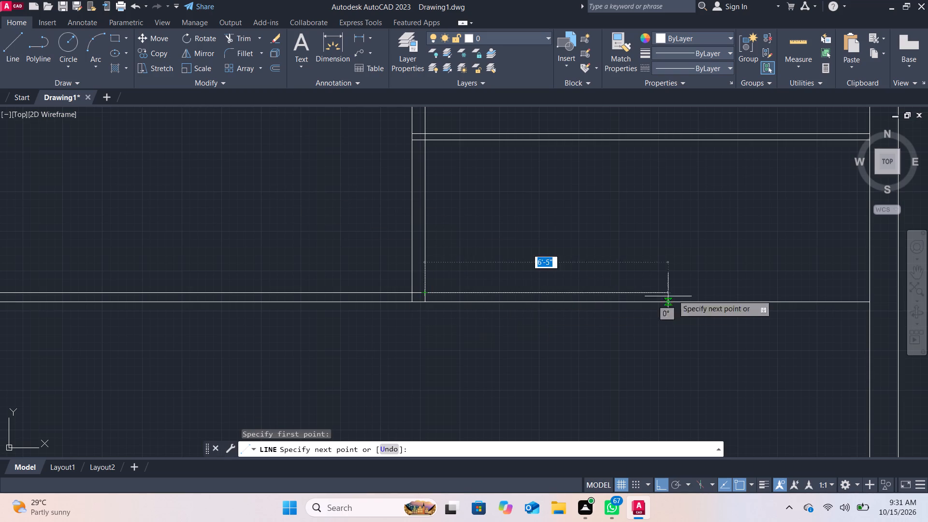
left_click(867, 293)
key("Return")
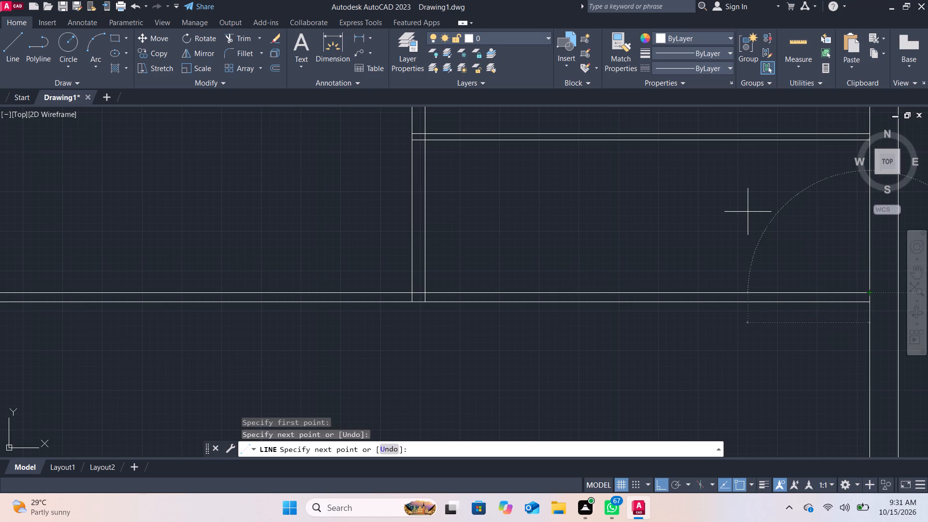
Examine the arrangement of rooms and partitions across the floor plan.
scroll(722, 239, "down", 1)
middle_click_drag(721, 241, 706, 193)
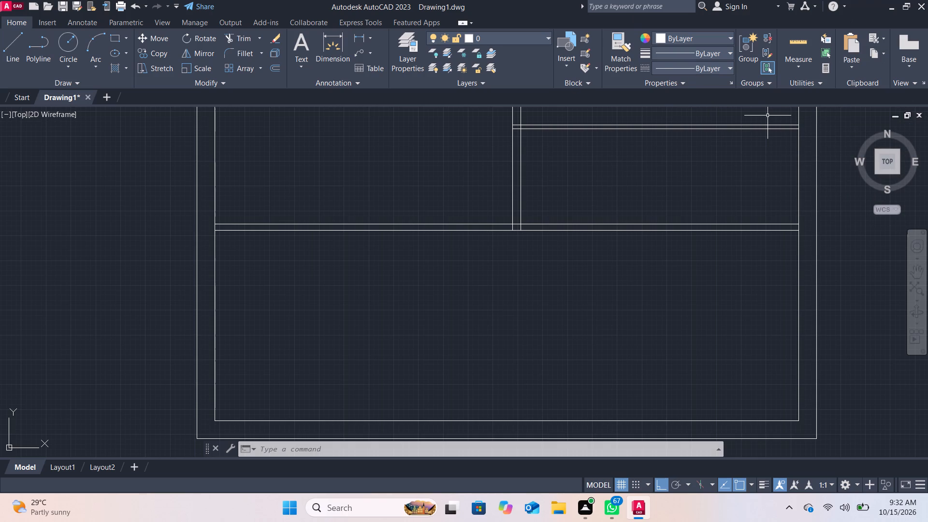
scroll(735, 172, "down", 1)
middle_click_drag(734, 174, 661, 172)
scroll(656, 151, "down", 2)
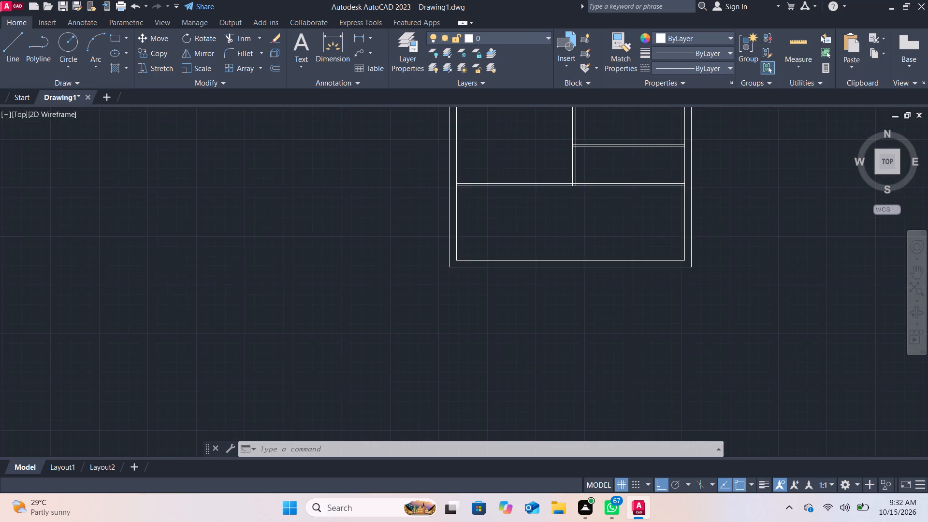
middle_click_drag(655, 151, 624, 217)
middle_click_drag(613, 156, 610, 205)
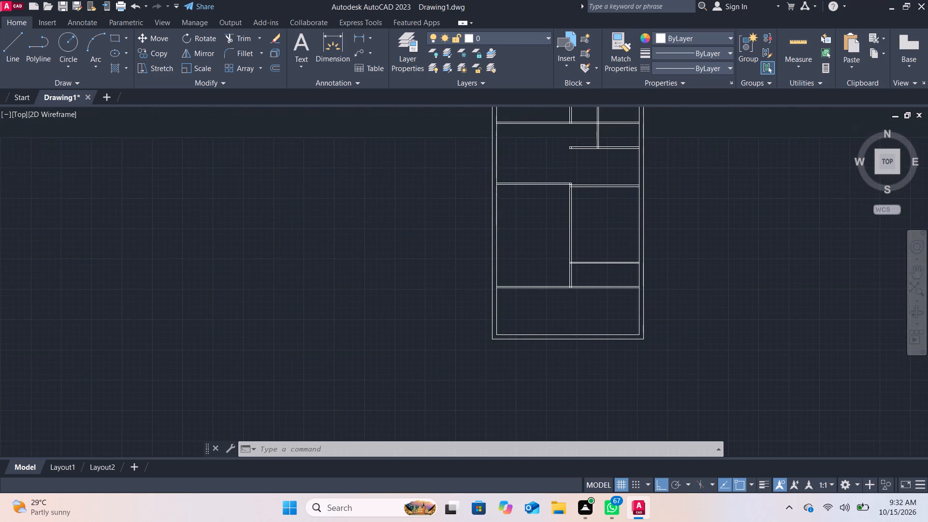
scroll(602, 188, "up", 2)
scroll(604, 180, "down", 3)
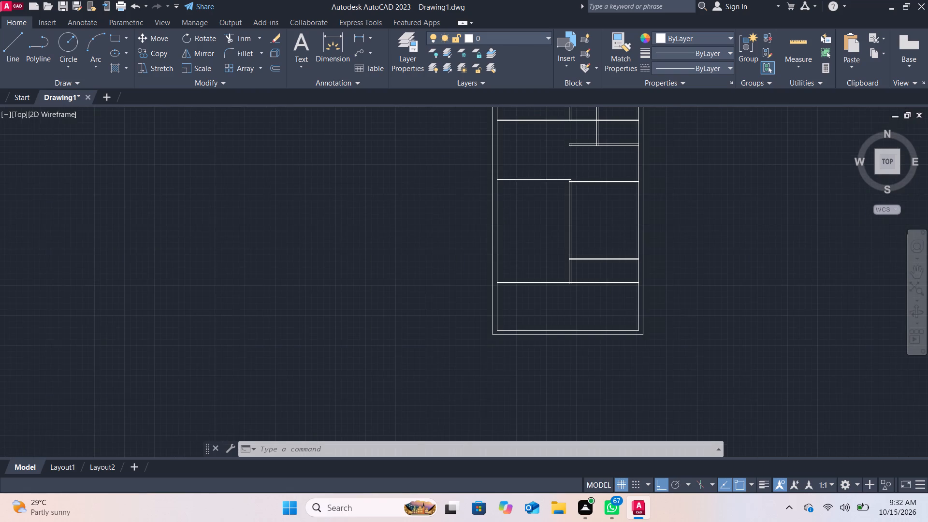
middle_click_drag(620, 201, 611, 241)
scroll(609, 235, "up", 1)
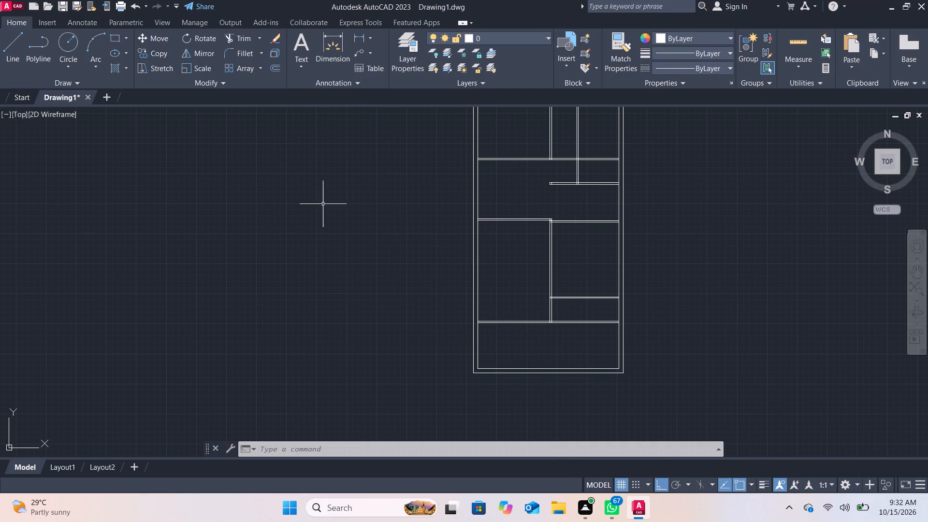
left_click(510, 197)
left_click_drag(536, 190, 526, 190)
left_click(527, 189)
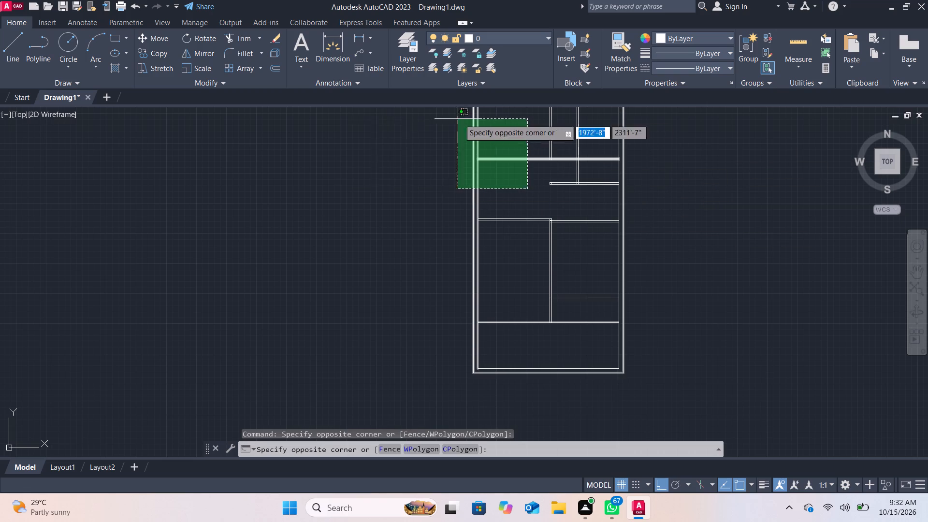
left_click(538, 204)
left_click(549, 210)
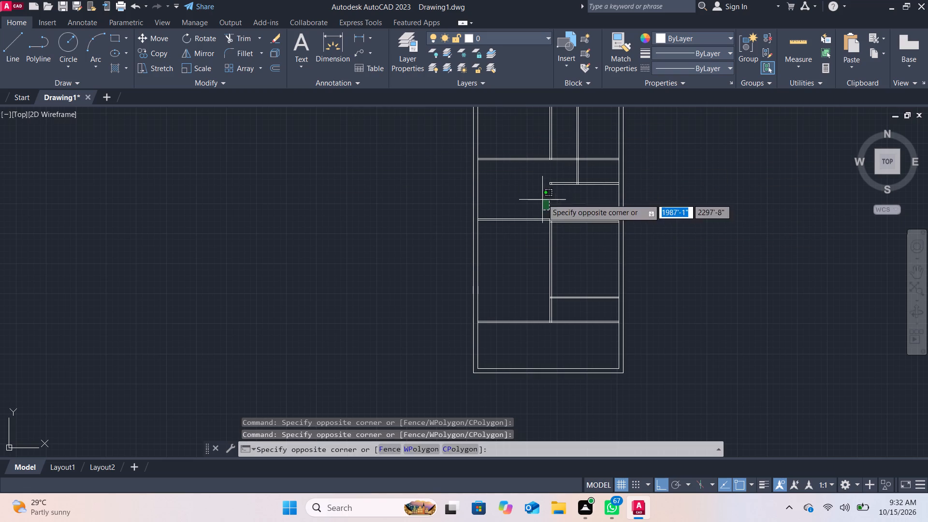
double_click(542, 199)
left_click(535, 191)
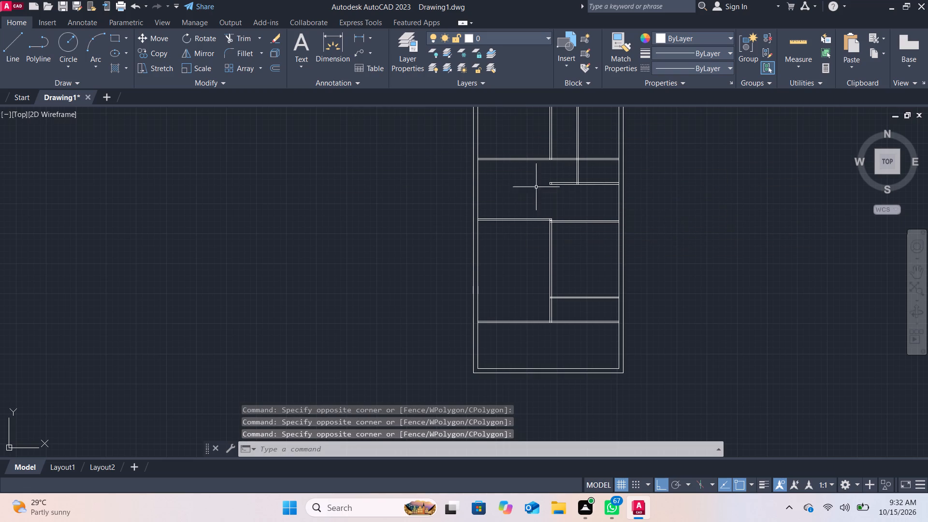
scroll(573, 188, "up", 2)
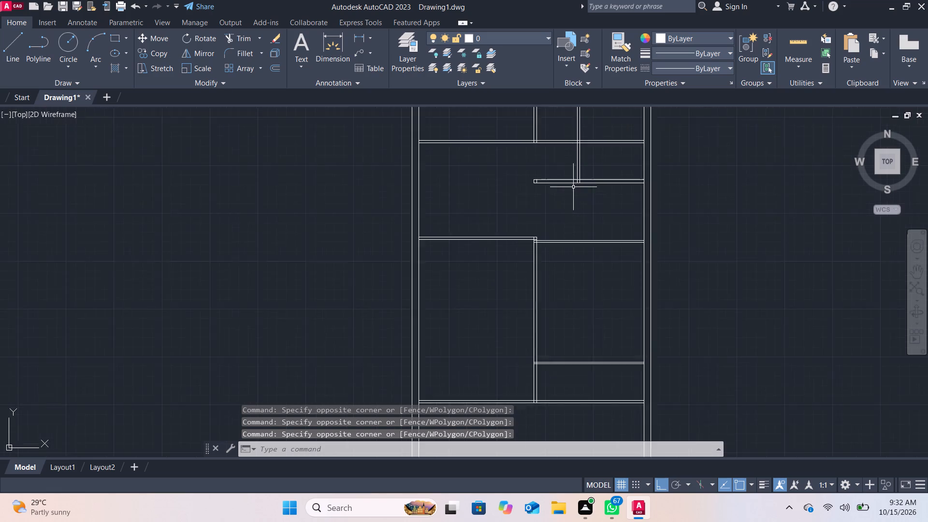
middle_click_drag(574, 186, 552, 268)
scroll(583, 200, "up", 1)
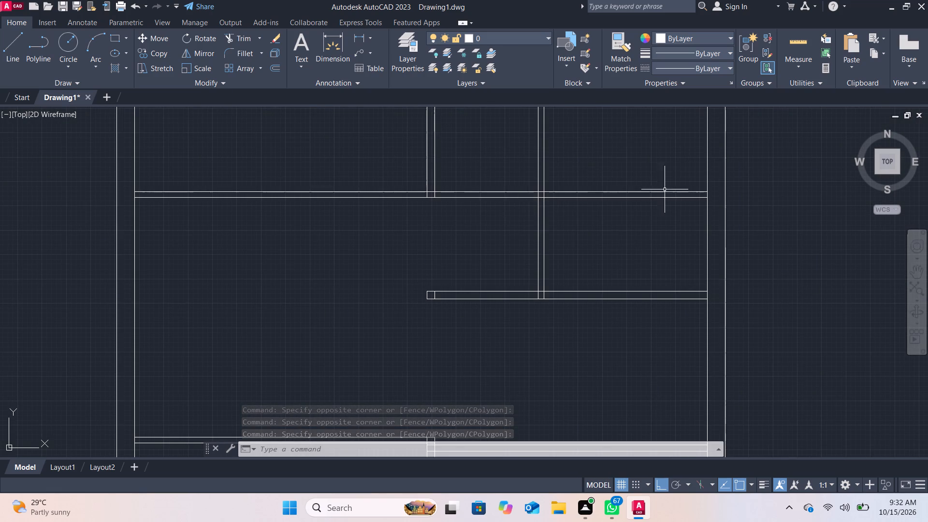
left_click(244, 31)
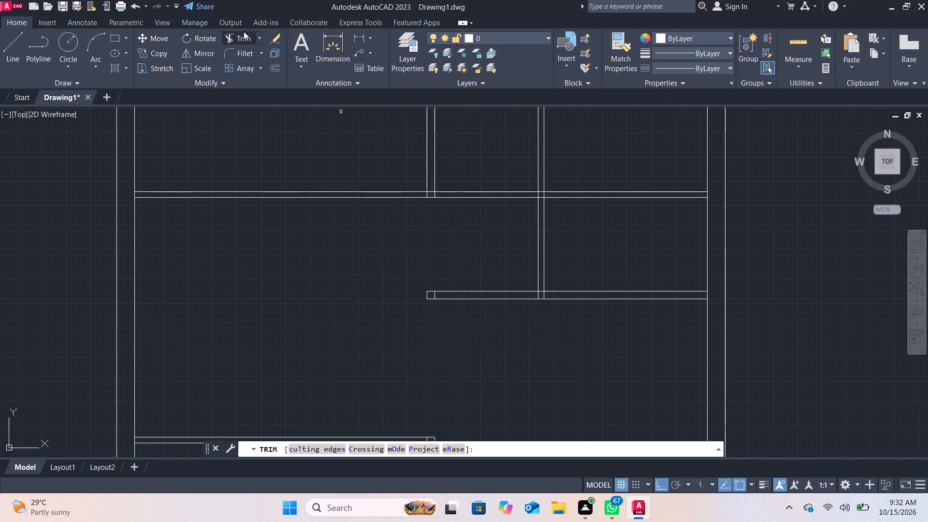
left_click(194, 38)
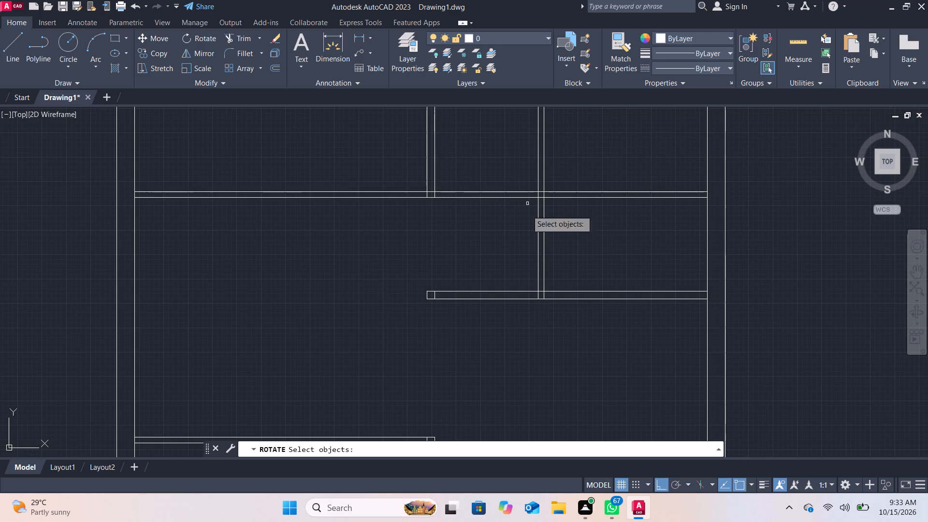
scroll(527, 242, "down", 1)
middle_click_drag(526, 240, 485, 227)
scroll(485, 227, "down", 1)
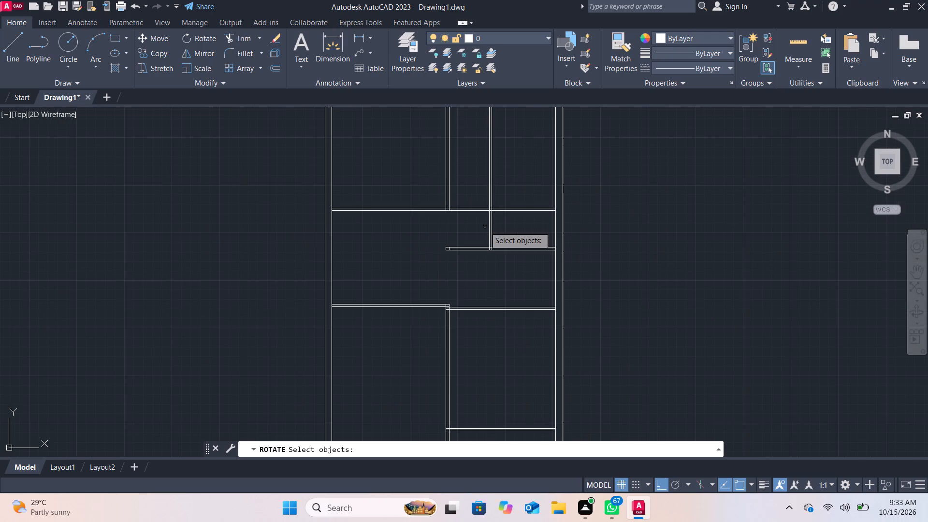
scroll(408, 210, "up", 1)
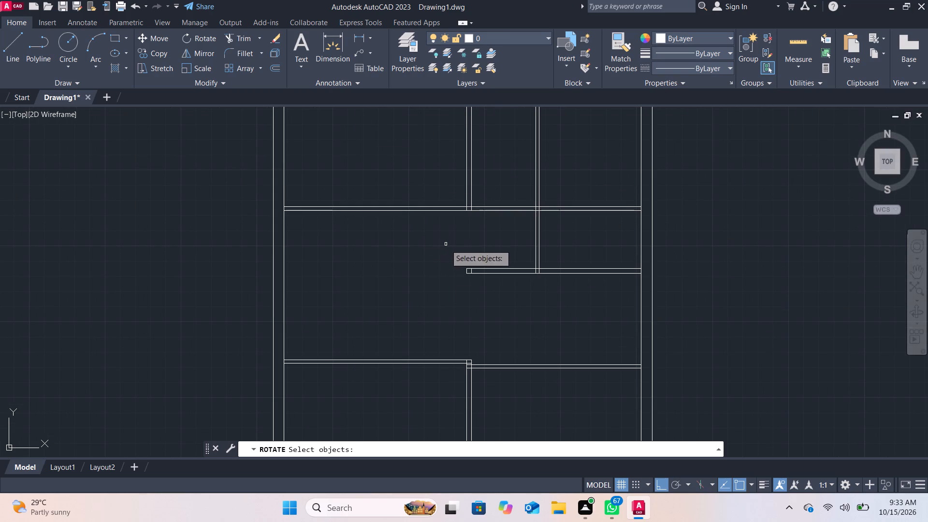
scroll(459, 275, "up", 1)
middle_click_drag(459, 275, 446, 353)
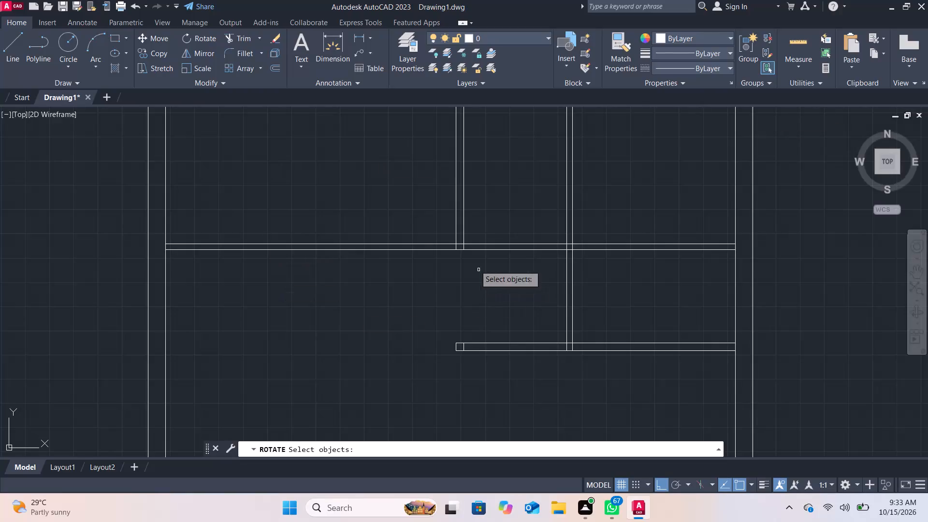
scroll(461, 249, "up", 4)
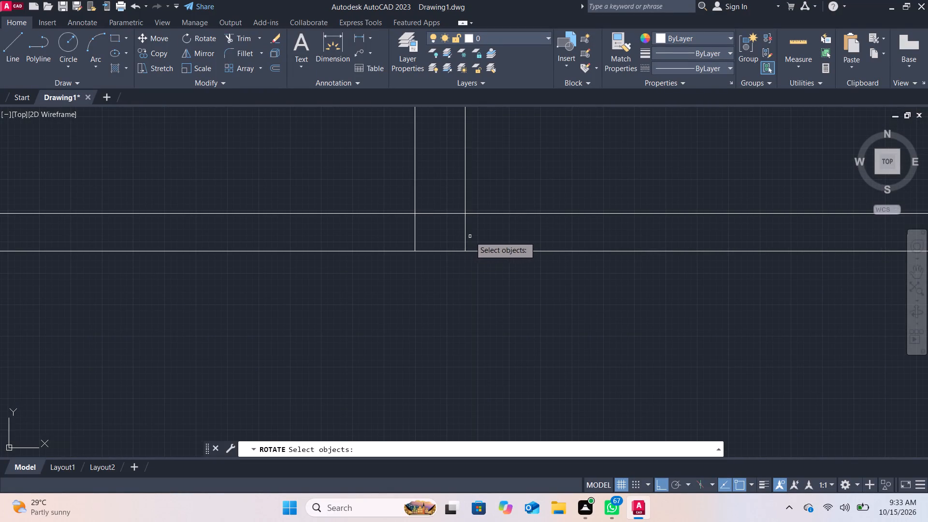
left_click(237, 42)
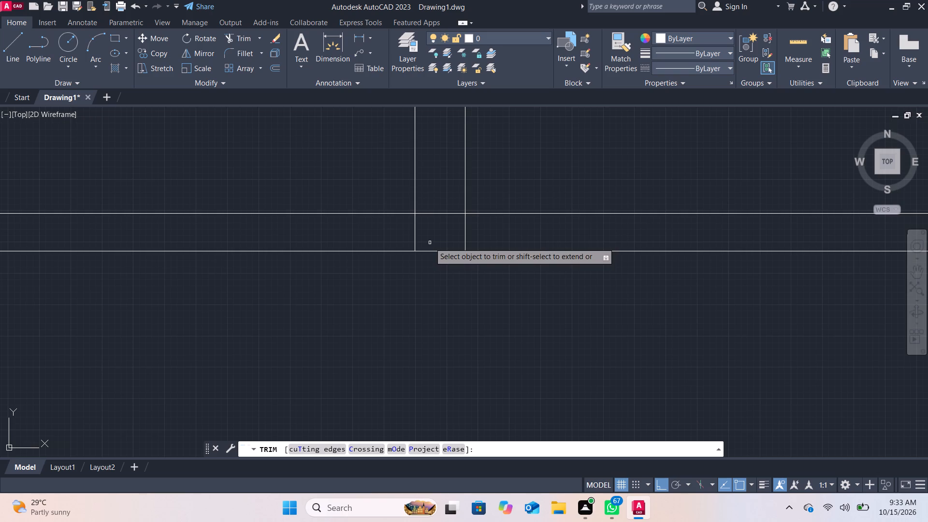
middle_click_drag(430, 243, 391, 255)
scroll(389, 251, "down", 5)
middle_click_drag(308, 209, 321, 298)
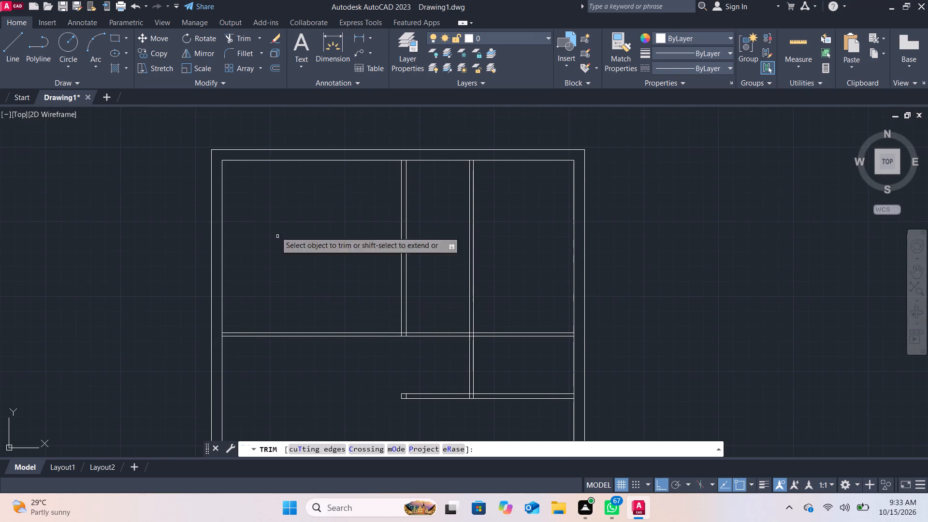
Draw a short vertical line across the horizontal partition below the upper left room, joining its upper and lower lines past mid-room.
left_click(11, 43)
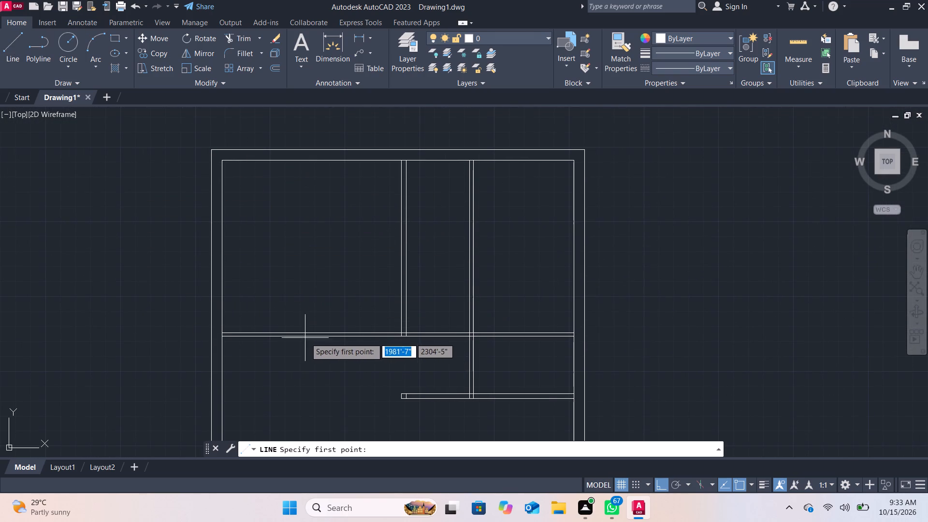
scroll(312, 328, "up", 3)
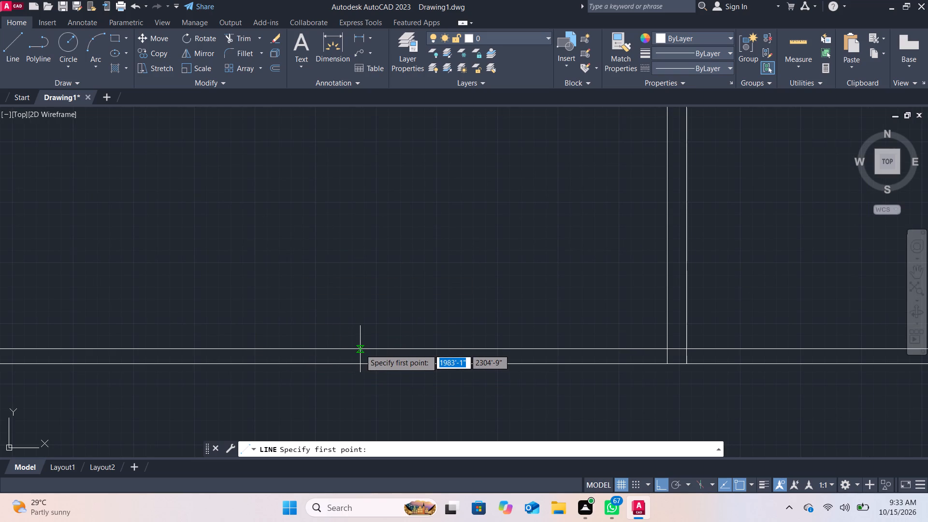
left_click(371, 348)
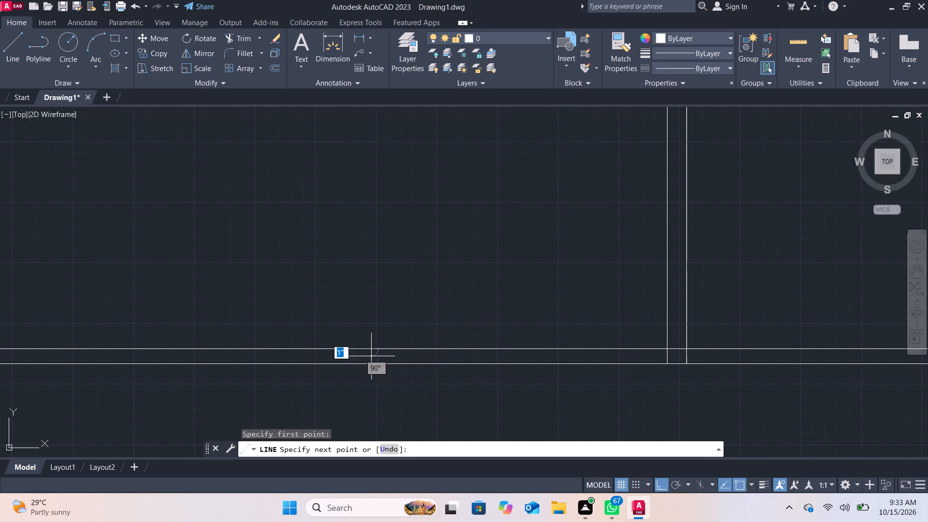
left_click(372, 361)
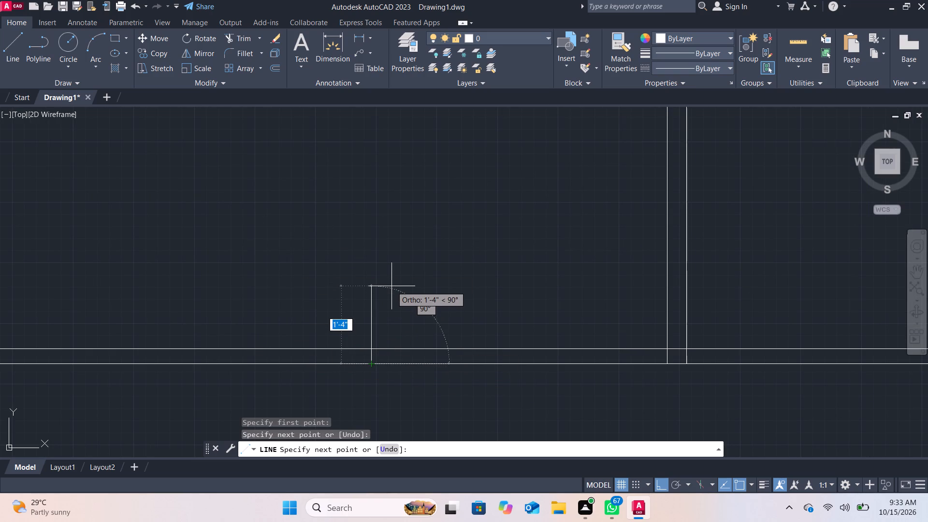
key("Return")
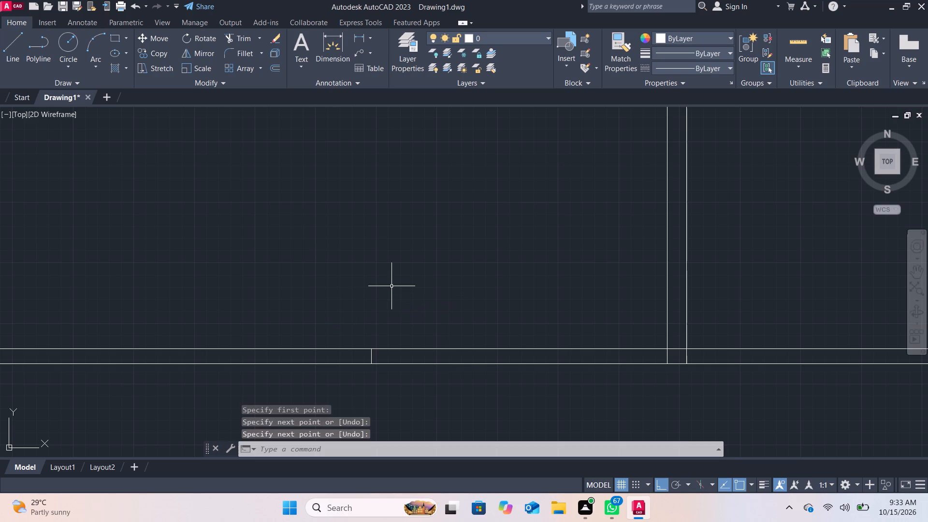
Trim both partition lines between the new short line and the first vertical partition to open a gap below the upper left room.
scroll(391, 286, "down", 2)
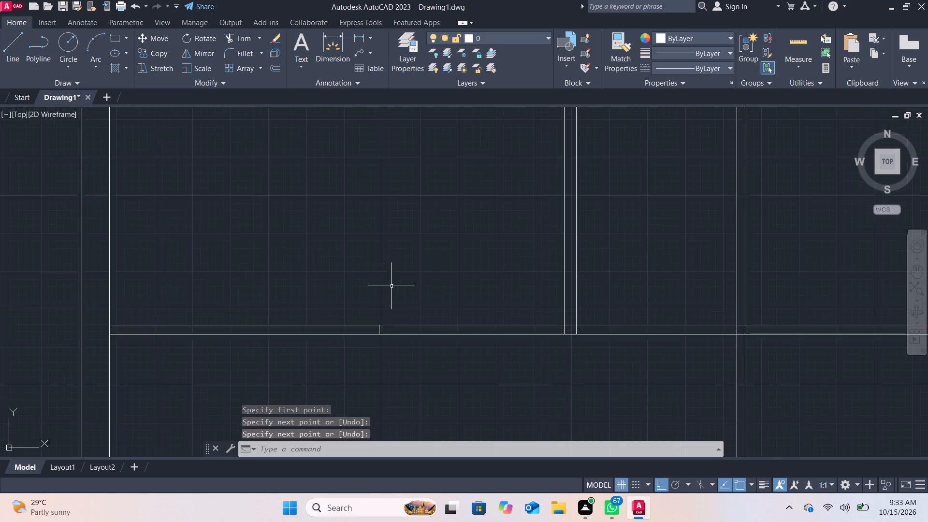
scroll(391, 286, "down", 1)
middle_click_drag(391, 286, 384, 270)
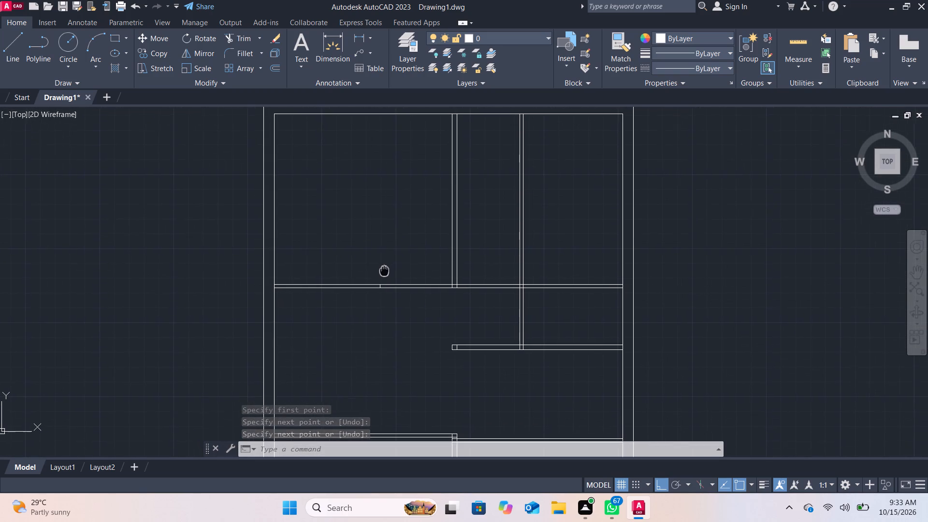
middle_click_drag(384, 270, 384, 269)
scroll(381, 263, "up", 1)
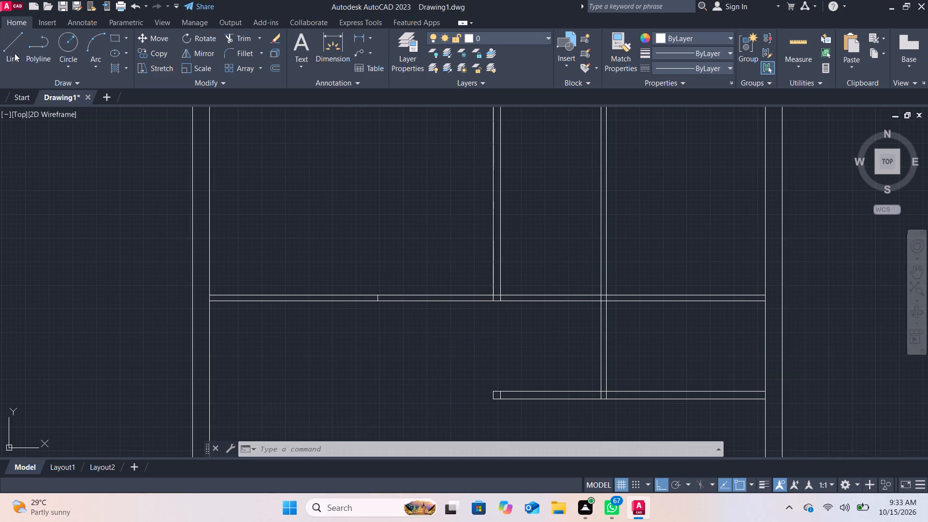
left_click(243, 38)
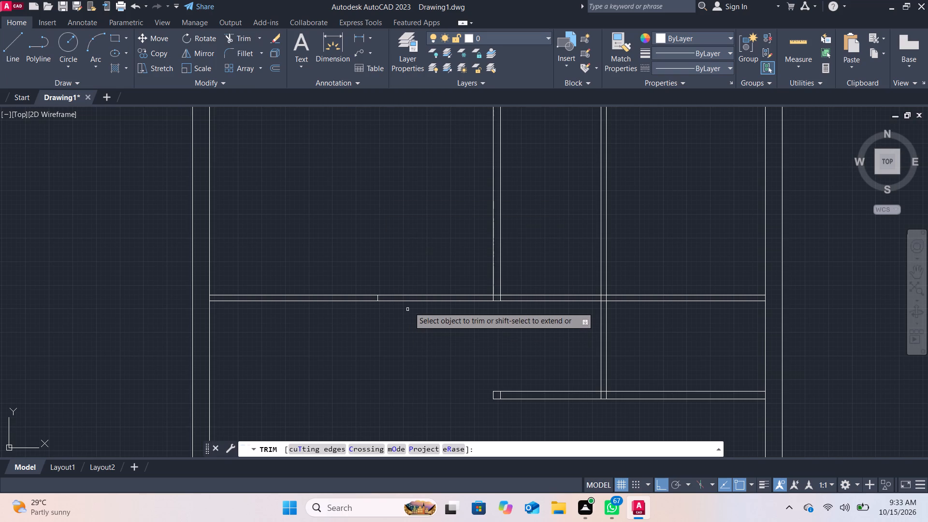
left_click(412, 302)
left_click(412, 296)
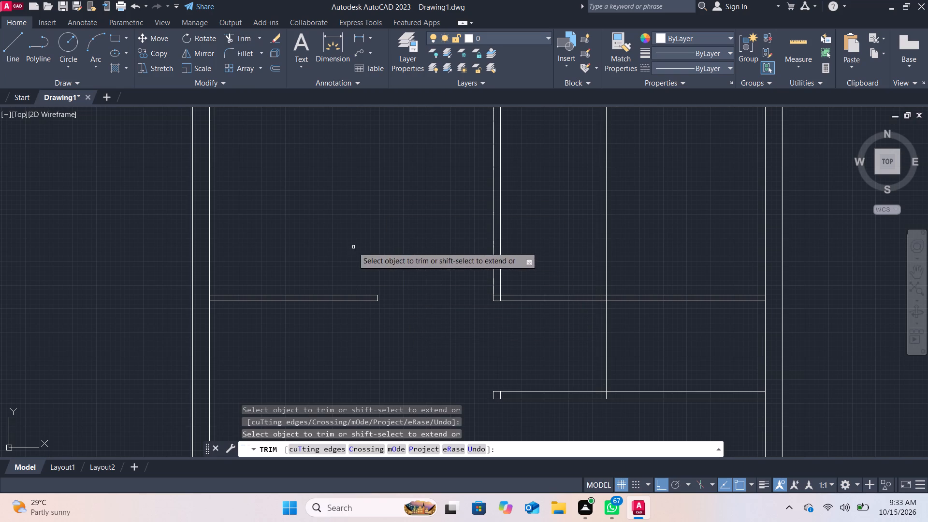
Trim the left wall's inner face between the two lines of the upper left room's bottom partition.
middle_click_drag(353, 247, 339, 273)
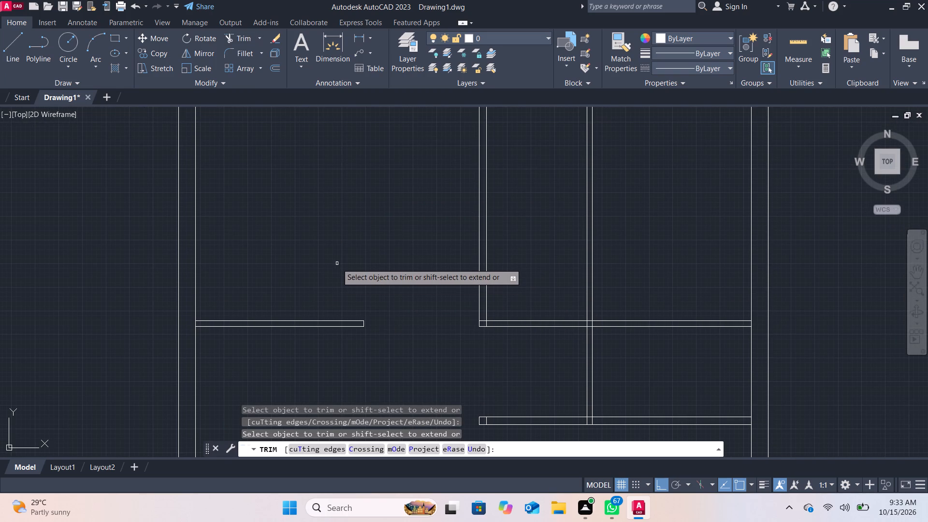
scroll(267, 331, "up", 2)
middle_click_drag(268, 328, 275, 326)
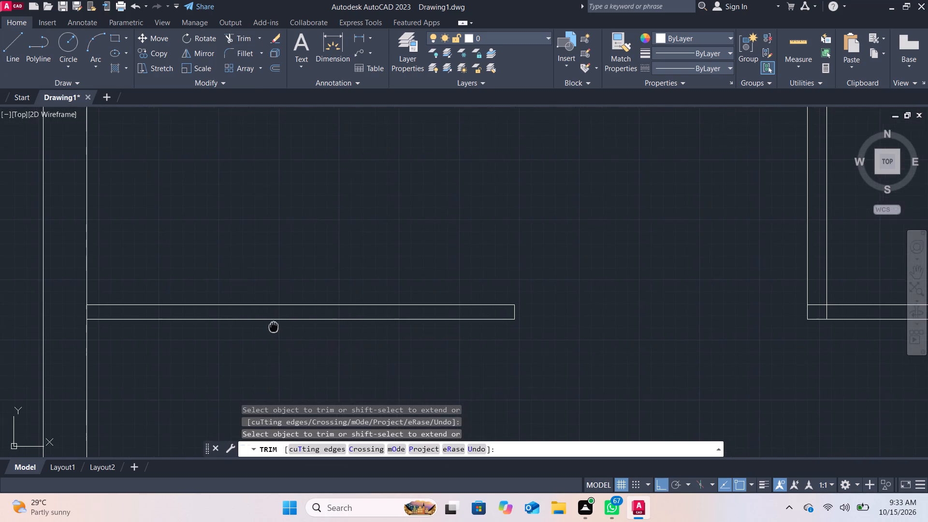
middle_click_drag(275, 326, 393, 320)
scroll(233, 318, "up", 2)
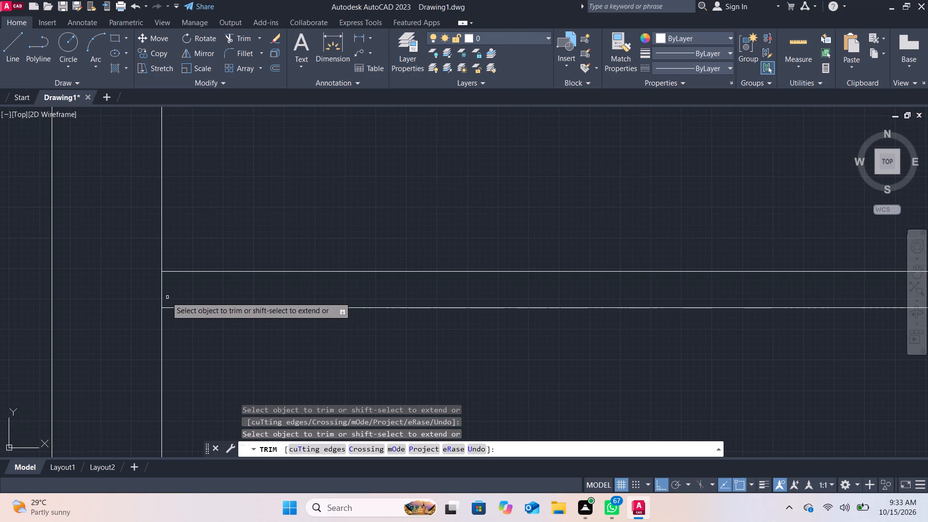
left_click(162, 293)
Trim the top wall's inner face where each of the two vertical partitions meets it.
scroll(261, 288, "down", 2)
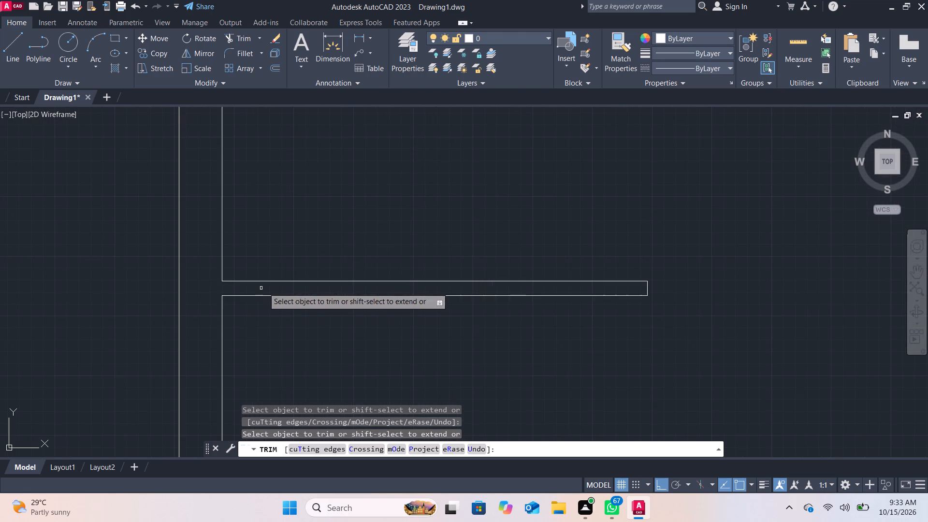
middle_click_drag(348, 255, 201, 323)
scroll(272, 283, "down", 2)
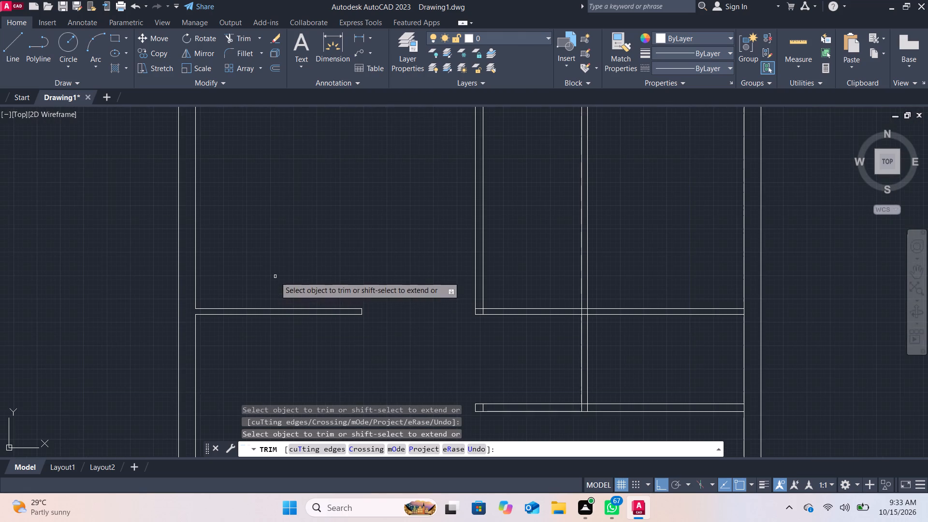
middle_click_drag(275, 276, 203, 377)
middle_click_drag(370, 221, 268, 306)
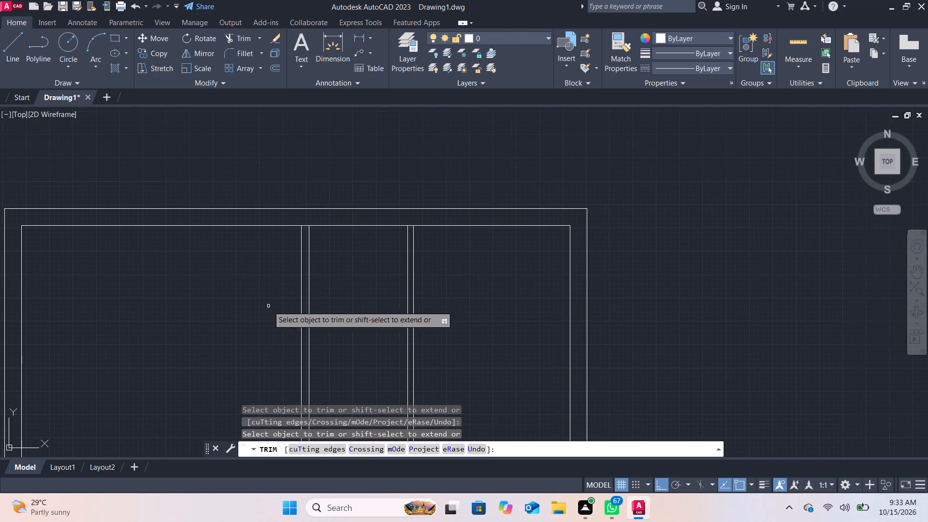
scroll(290, 260, "up", 2)
left_click(322, 174)
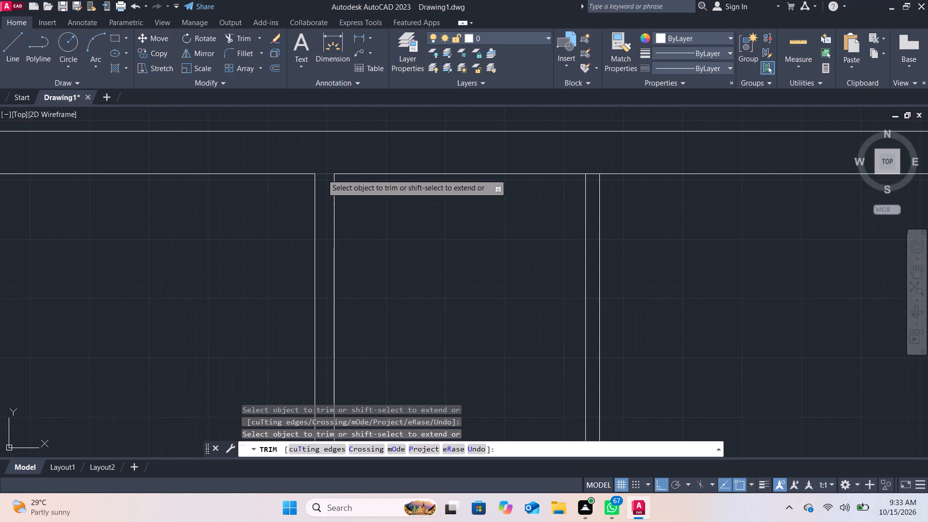
left_click(595, 174)
Trim the right wall's inner face at the ends of the upper rooms' bottom partition and the shorter horizontal partition below it.
scroll(663, 227, "down", 2)
middle_click_drag(679, 233, 574, 180)
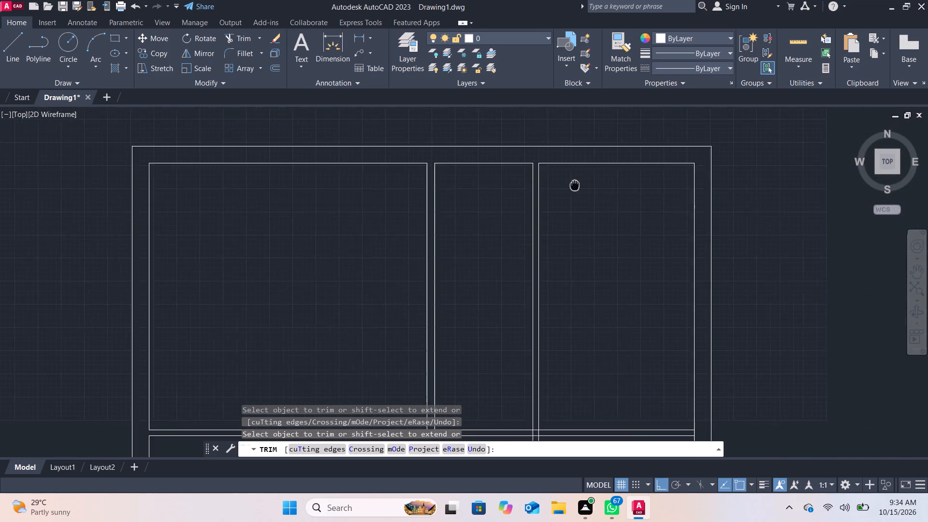
middle_click_drag(574, 180, 573, 176)
scroll(593, 221, "down", 1)
middle_click_drag(599, 245, 583, 172)
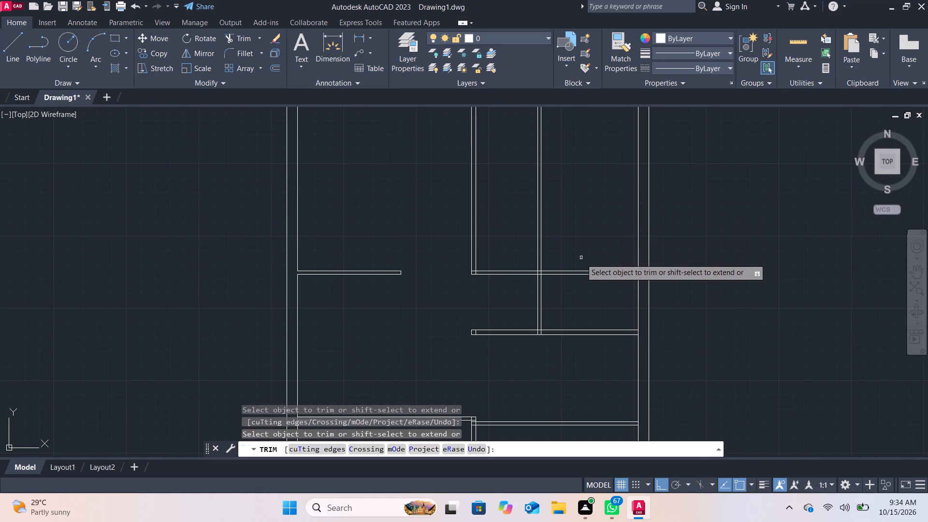
middle_click_drag(598, 307, 563, 256)
scroll(592, 223, "up", 4)
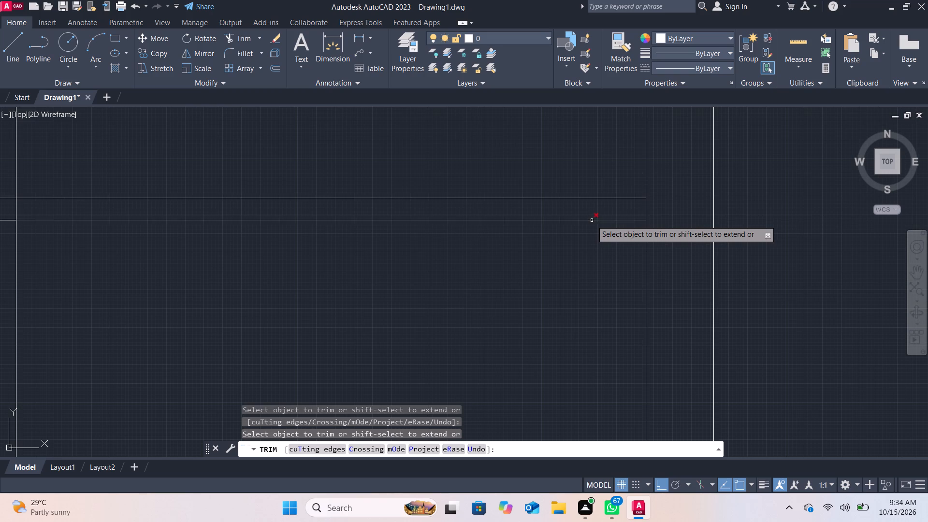
left_click(646, 209)
scroll(646, 211, "down", 3)
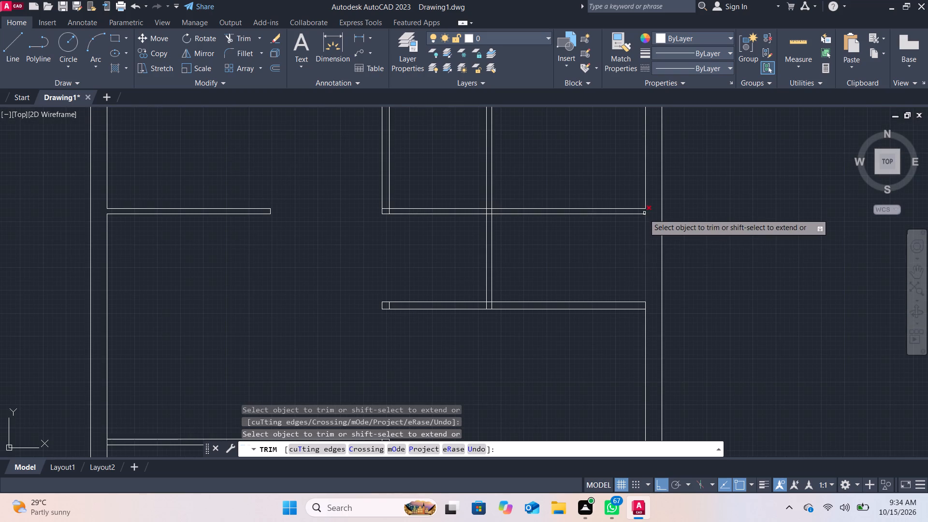
middle_click_drag(621, 259, 617, 202)
scroll(643, 256, "up", 4)
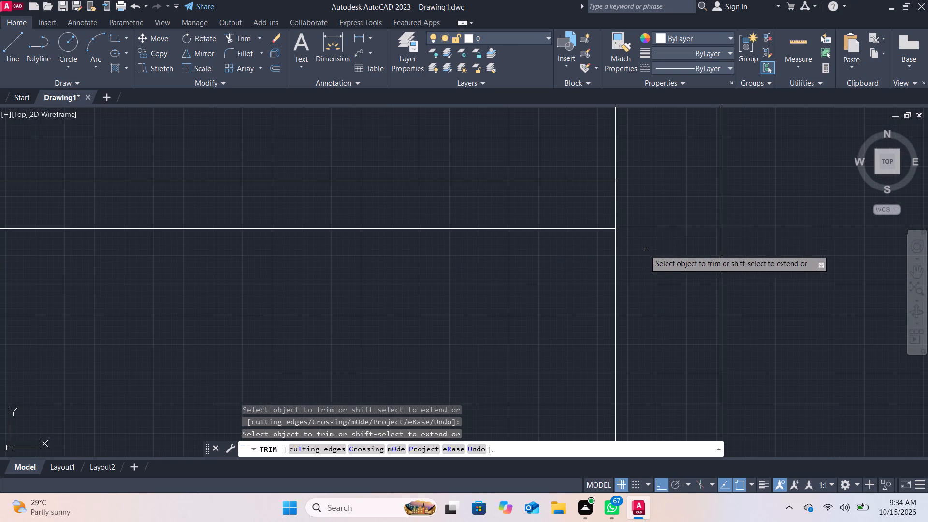
left_click(615, 206)
Trim the right wall's inner face between the two lines of the large lower right room's top partition.
scroll(615, 206, "down", 4)
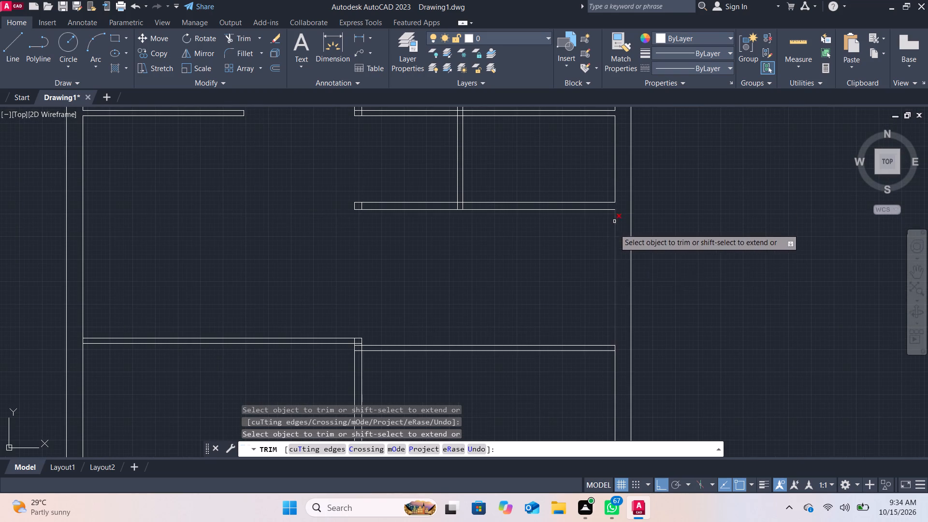
middle_click_drag(599, 270, 586, 184)
scroll(616, 255, "up", 5)
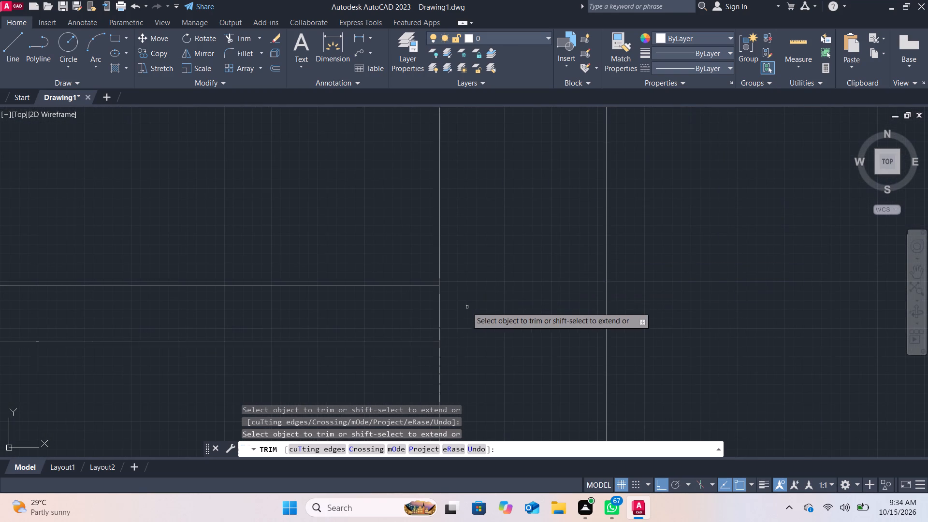
left_click(442, 308)
left_click(431, 308)
scroll(431, 307, "down", 5)
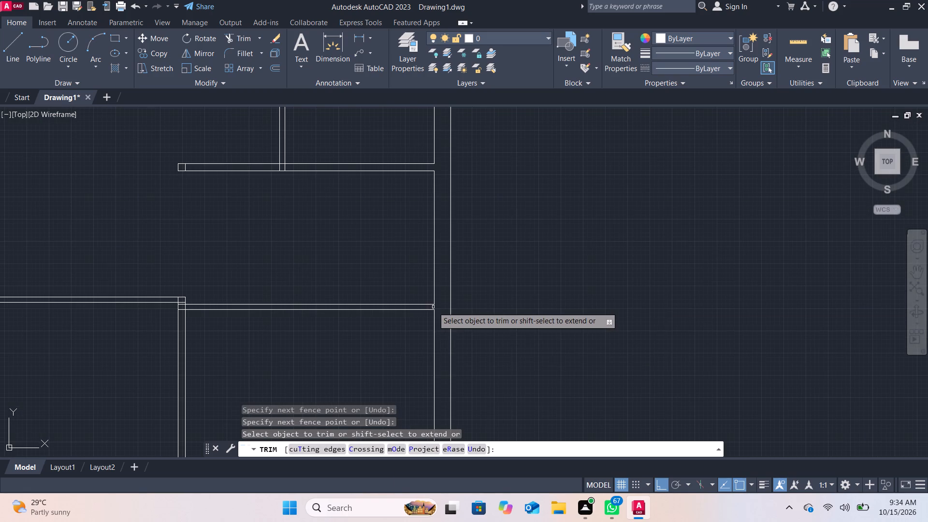
Trim the left wall's inner face between the two lines of the large lower left room's top partition.
middle_click_drag(393, 354, 576, 237)
scroll(416, 246, "up", 5)
scroll(414, 243, "down", 6)
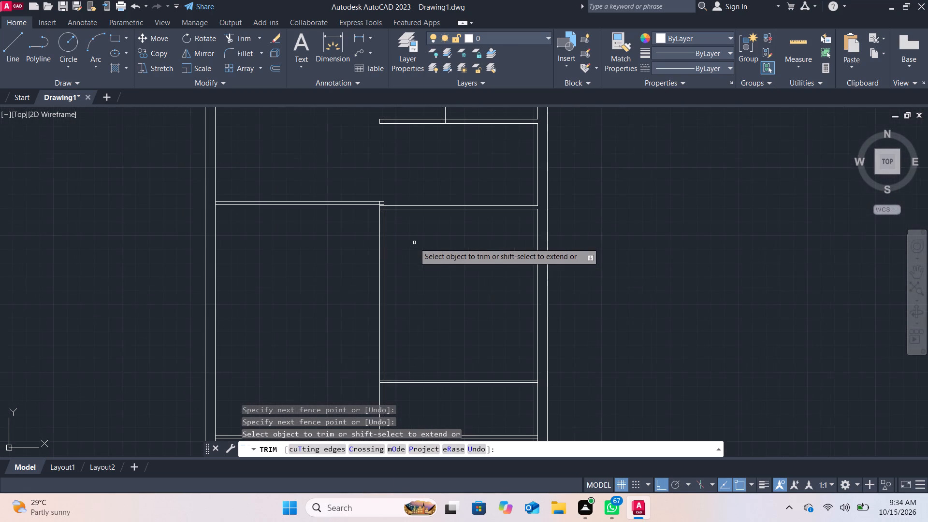
scroll(202, 233, "up", 4)
middle_click_drag(253, 177, 252, 326)
scroll(252, 325, "down", 1)
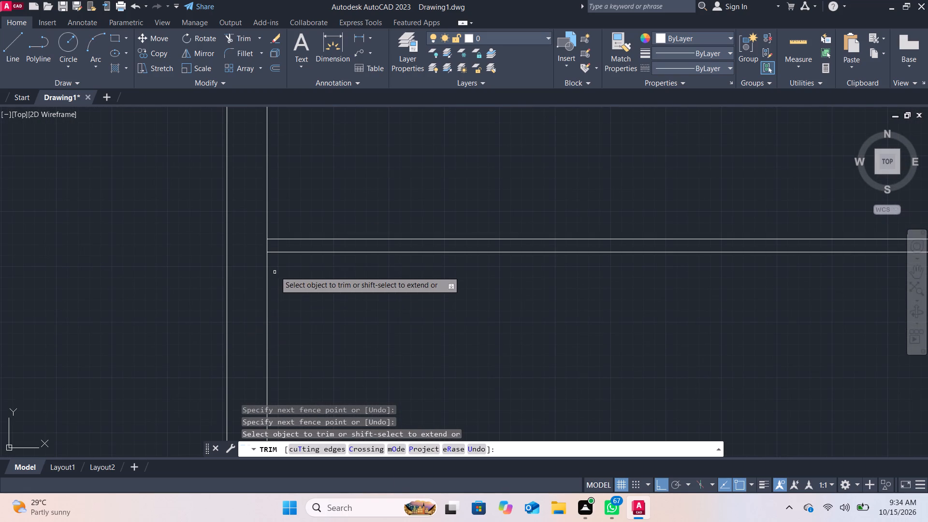
left_click(266, 244)
Trim the right wall's inner face at the ends of the lower right room's bottom partition and the full-width bottom partition.
scroll(266, 245, "down", 3)
middle_click_drag(306, 296, 320, 188)
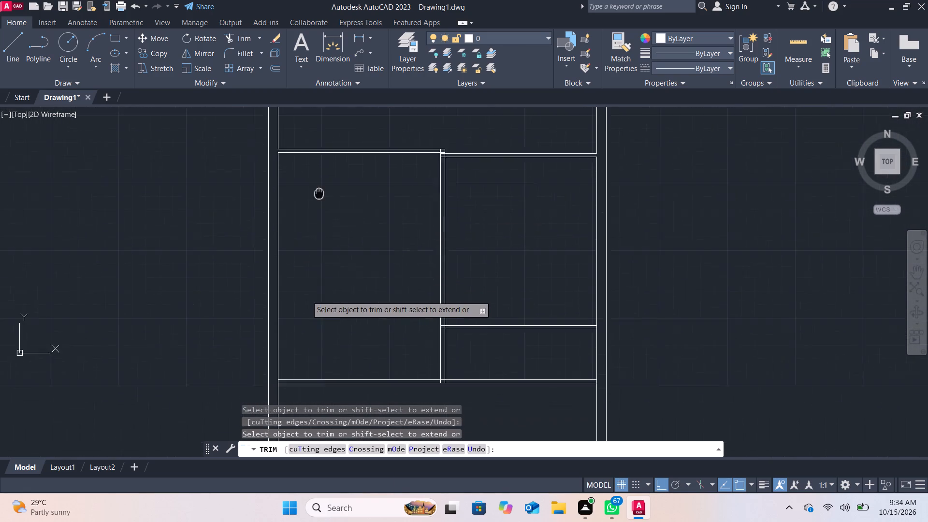
middle_click_drag(320, 188, 320, 180)
scroll(399, 308, "up", 4)
scroll(405, 300, "down", 4)
scroll(551, 309, "up", 3)
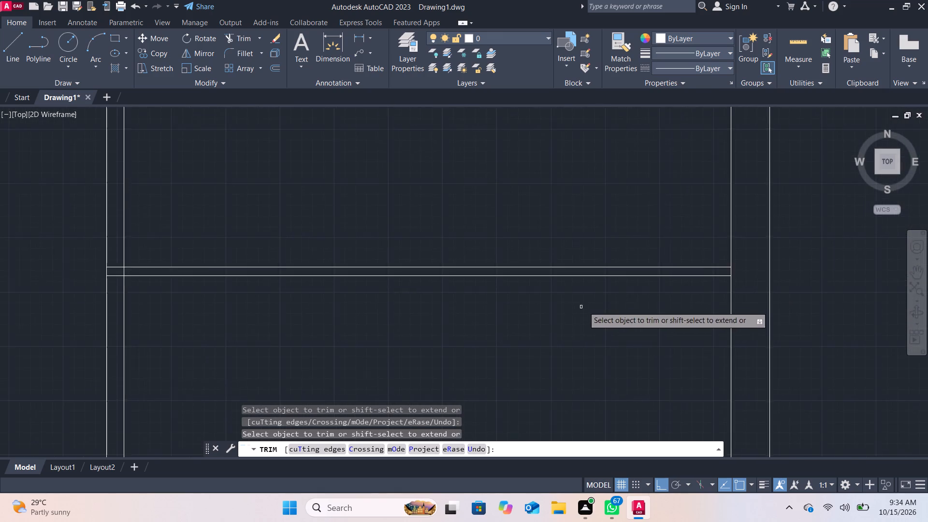
scroll(596, 303, "up", 2)
scroll(612, 295, "down", 2)
scroll(740, 267, "up", 1)
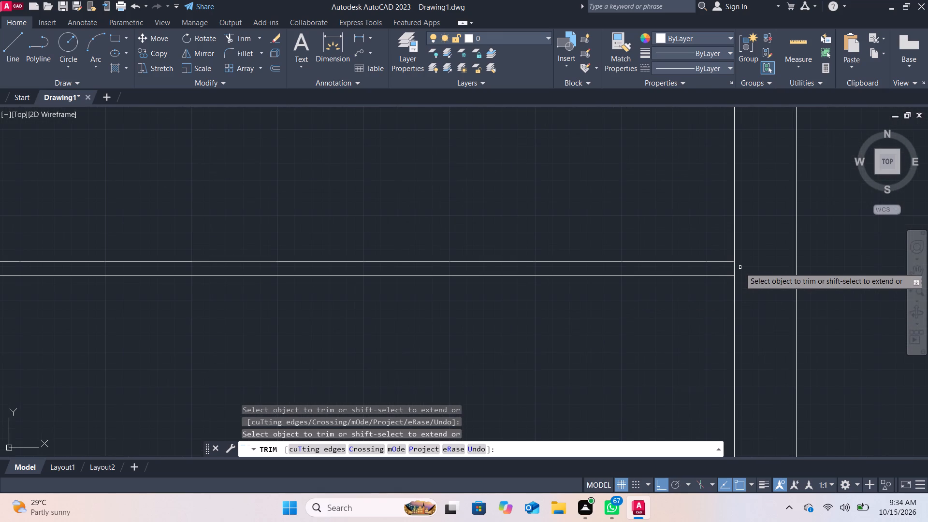
left_click(735, 267)
scroll(722, 270, "down", 4)
scroll(700, 316, "up", 5)
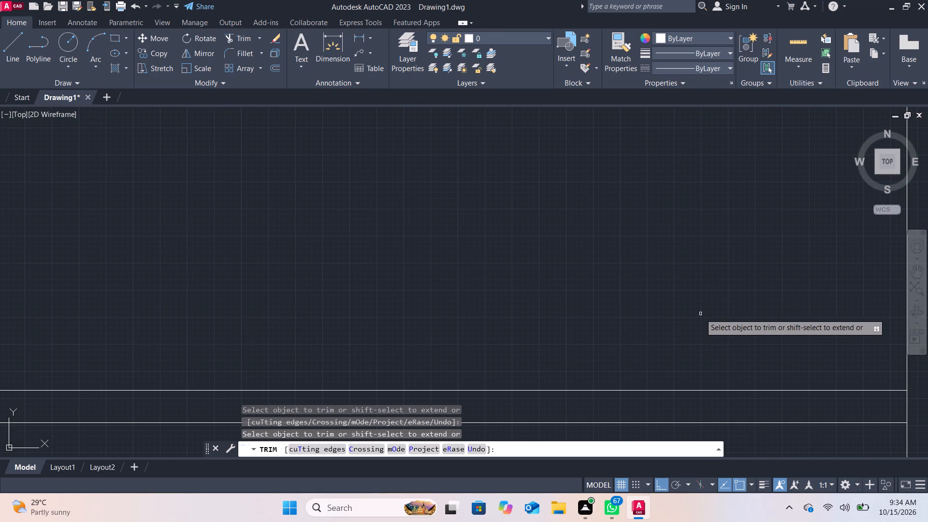
middle_click_drag(700, 314, 595, 190)
left_click(801, 284)
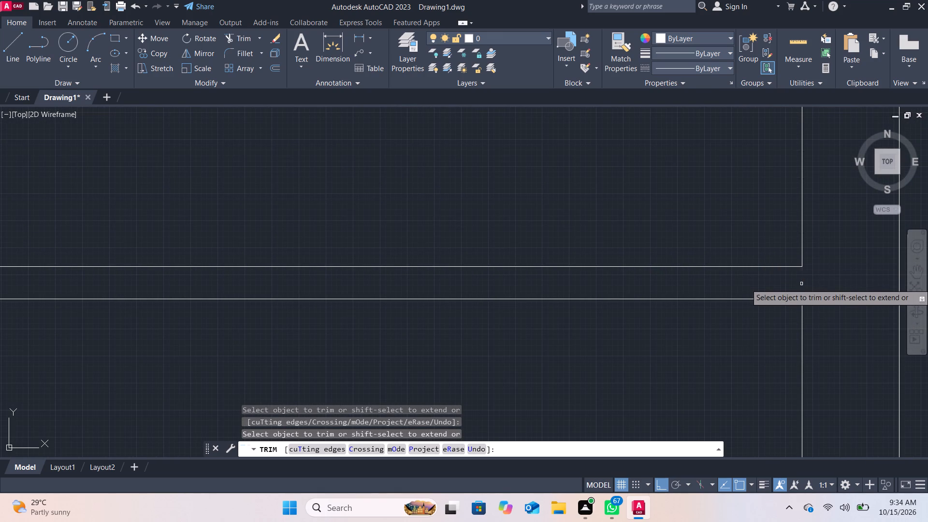
Trim the left wall's inner face between the two lines of the full-width bottom partition.
scroll(683, 283, "down", 5)
scroll(435, 316, "up", 6)
scroll(436, 304, "down", 6)
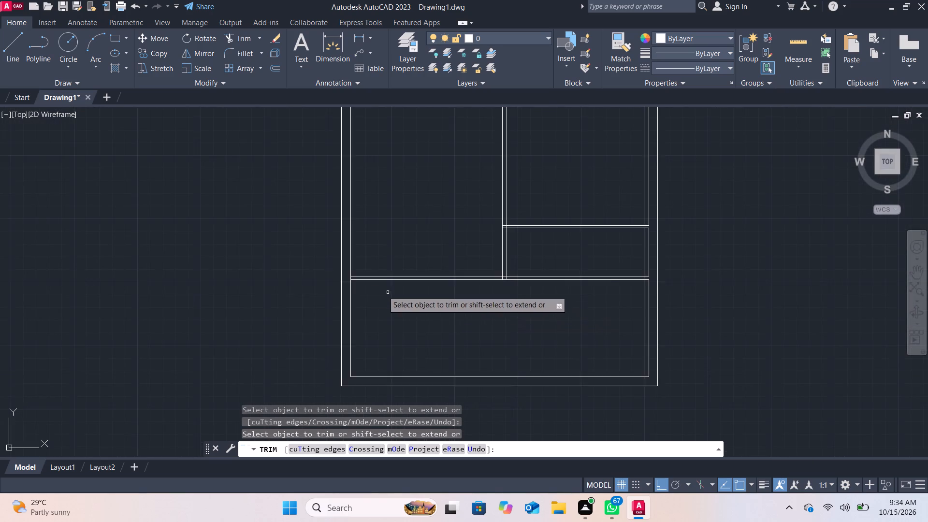
scroll(319, 271, "up", 5)
left_click(598, 332)
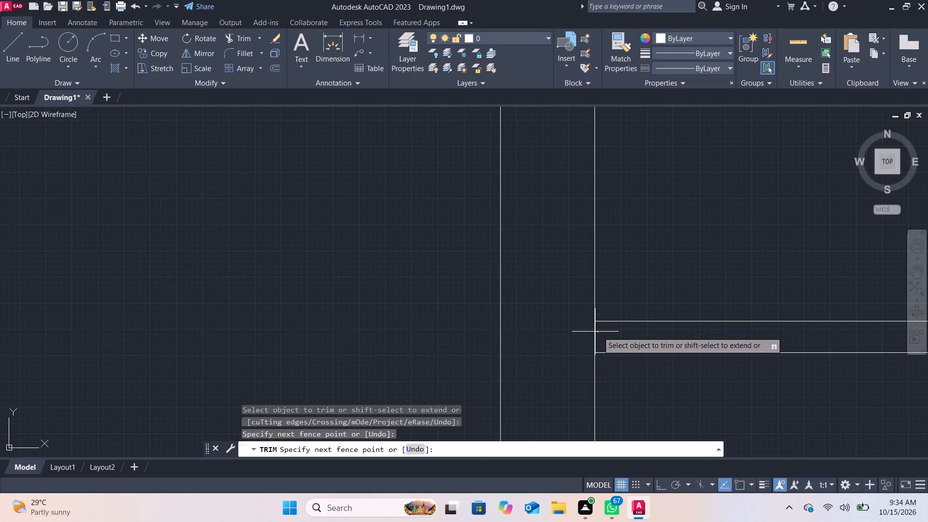
scroll(591, 332, "down", 4)
scroll(599, 333, "up", 4)
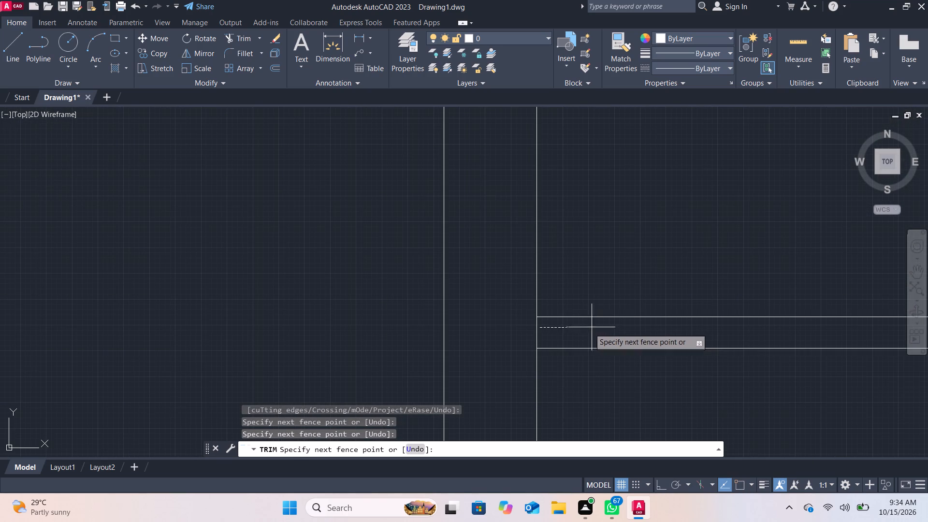
left_click(525, 333)
Examine the wall junctions across the whole floor plan, from the bottom room up to the upper rooms.
scroll(525, 333, "down", 5)
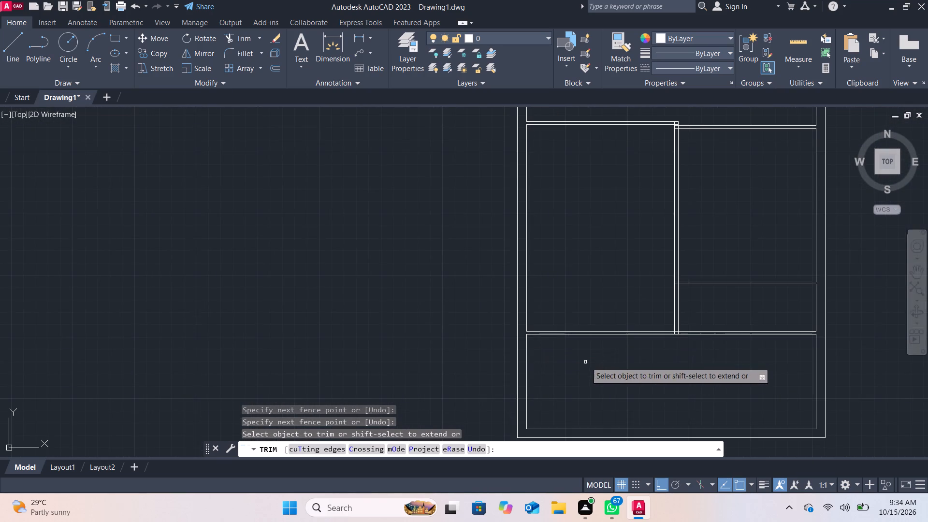
middle_click_drag(587, 347, 522, 257)
scroll(532, 276, "up", 2)
scroll(640, 304, "up", 1)
scroll(667, 315, "down", 3)
scroll(668, 319, "up", 2)
middle_click_drag(668, 319, 666, 318)
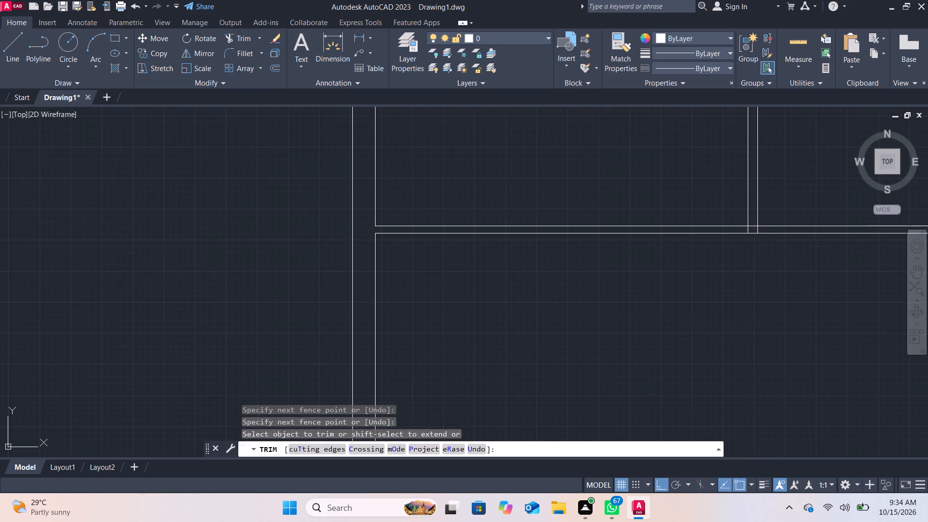
middle_click_drag(666, 318, 455, 255)
scroll(709, 343, "down", 1)
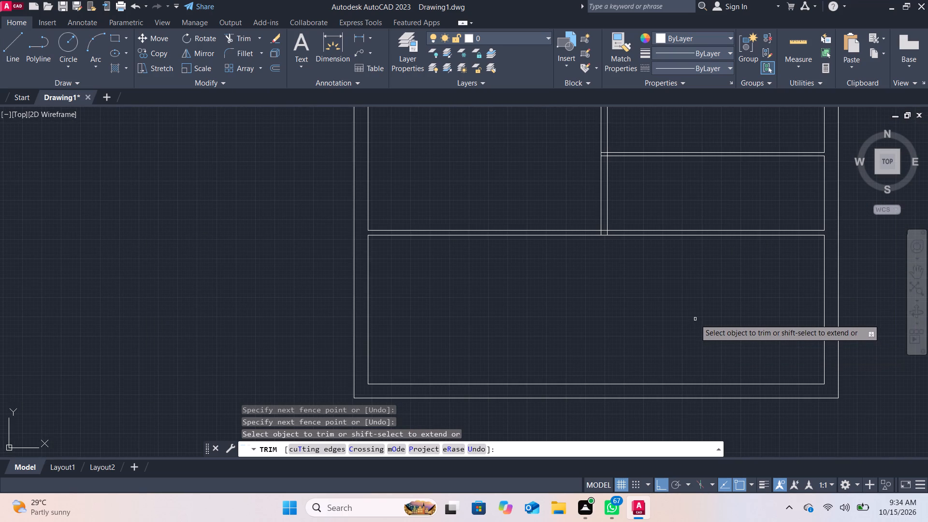
middle_click_drag(695, 317, 691, 356)
scroll(636, 292, "down", 1)
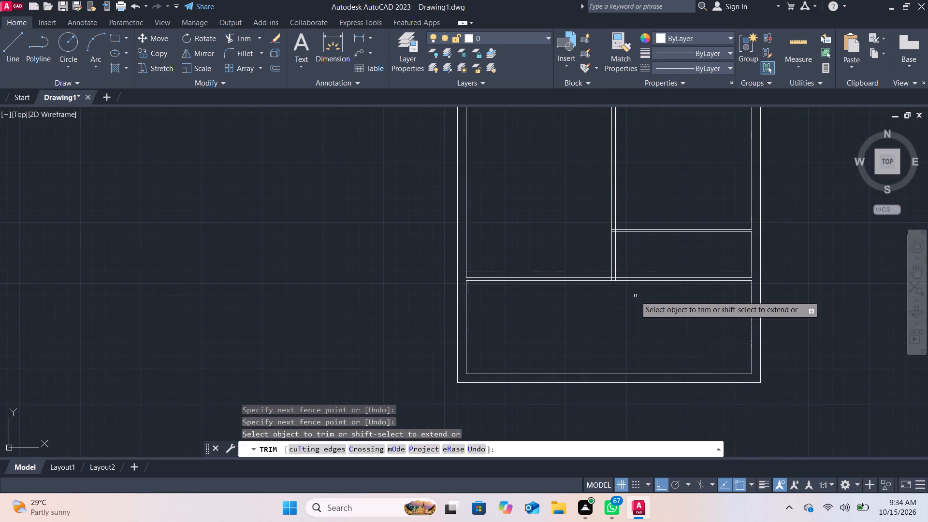
middle_click_drag(635, 296, 629, 428)
middle_click_drag(652, 276, 653, 375)
middle_click_drag(649, 269, 648, 371)
scroll(638, 268, "up", 9)
scroll(639, 256, "down", 6)
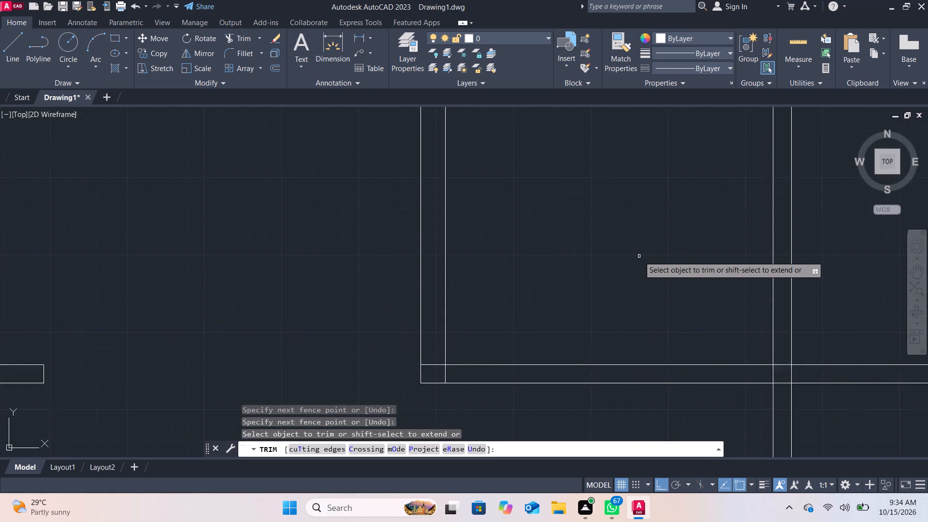
scroll(639, 256, "down", 3)
middle_click_drag(634, 246, 623, 334)
scroll(623, 333, "up", 6)
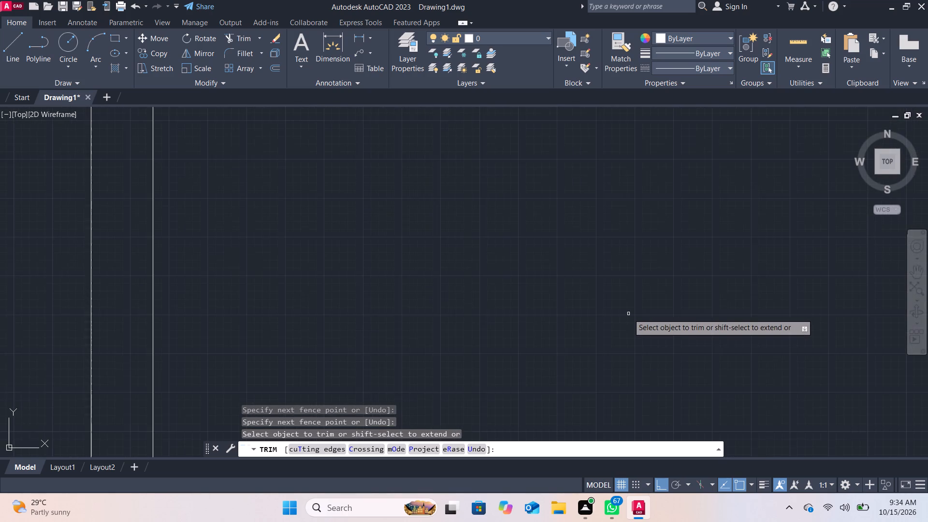
scroll(628, 314, "down", 17)
scroll(628, 314, "up", 6)
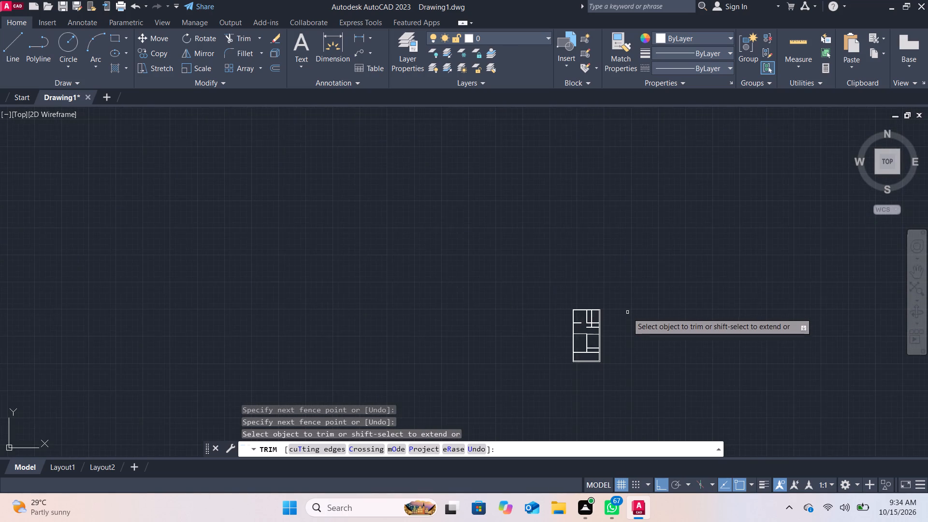
scroll(626, 317, "up", 5)
middle_click_drag(626, 318, 804, 213)
scroll(396, 280, "up", 2)
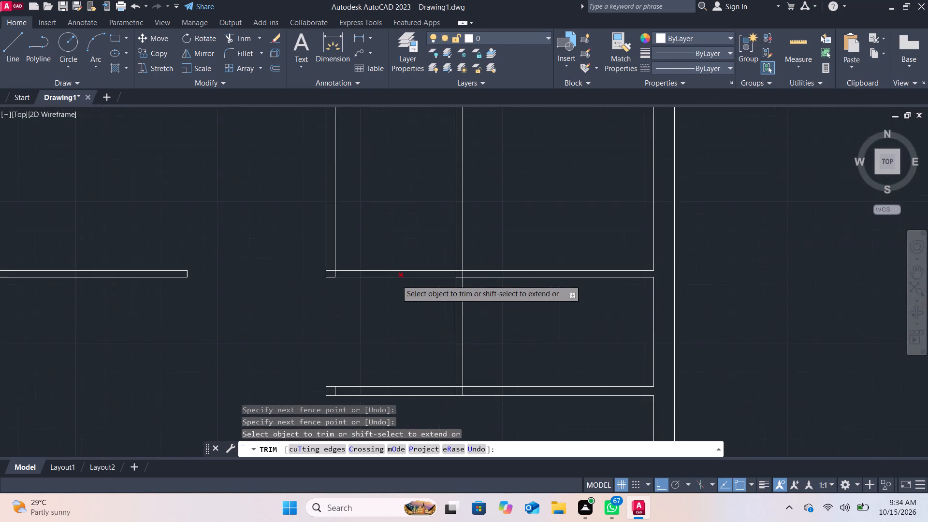
scroll(396, 280, "up", 3)
scroll(397, 275, "down", 3)
middle_click_drag(369, 312, 513, 283)
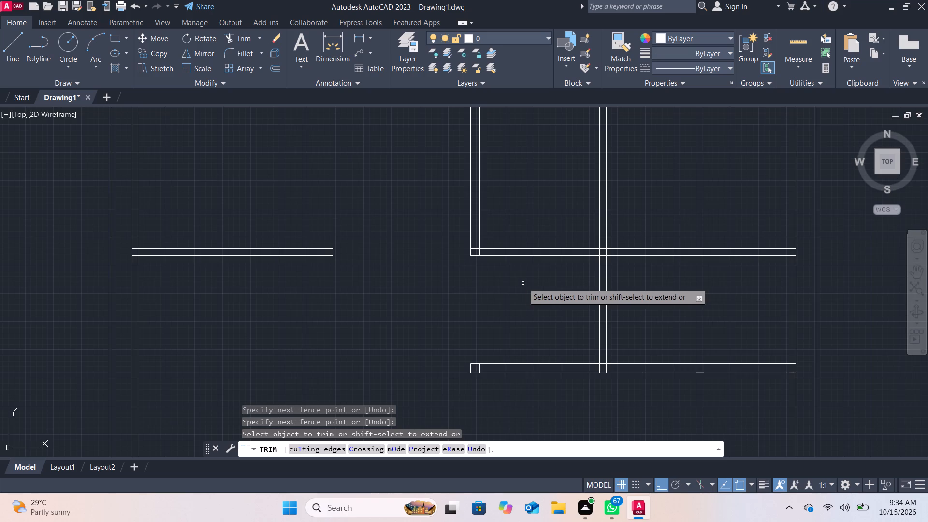
scroll(520, 284, "down", 1)
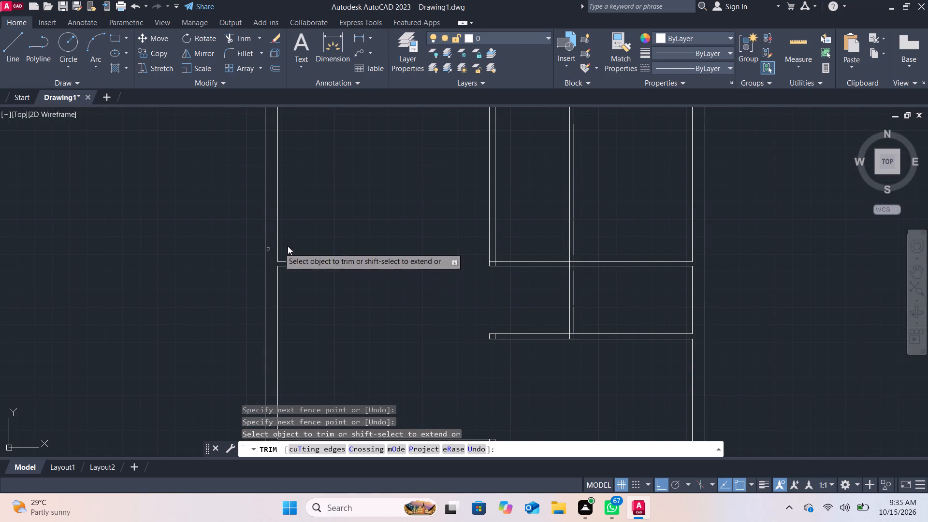
middle_click_drag(317, 232, 318, 231)
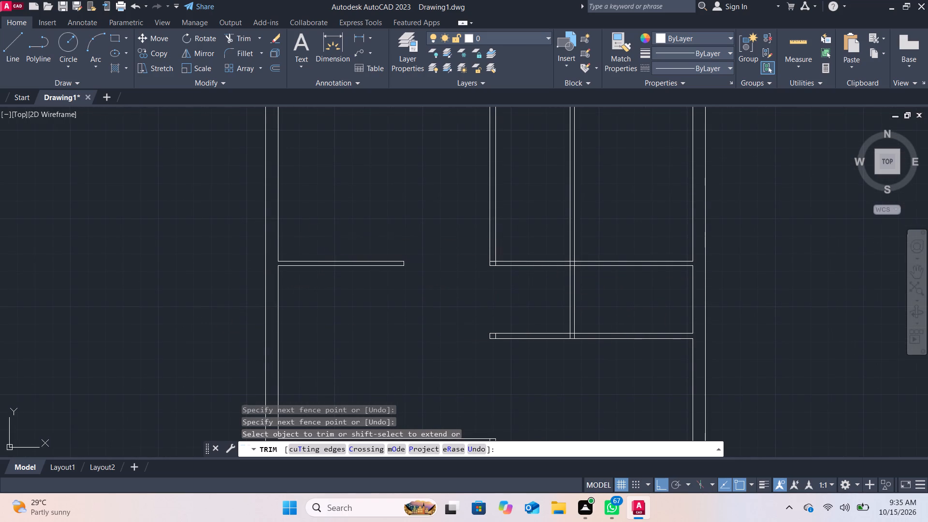
middle_click_drag(318, 231, 330, 329)
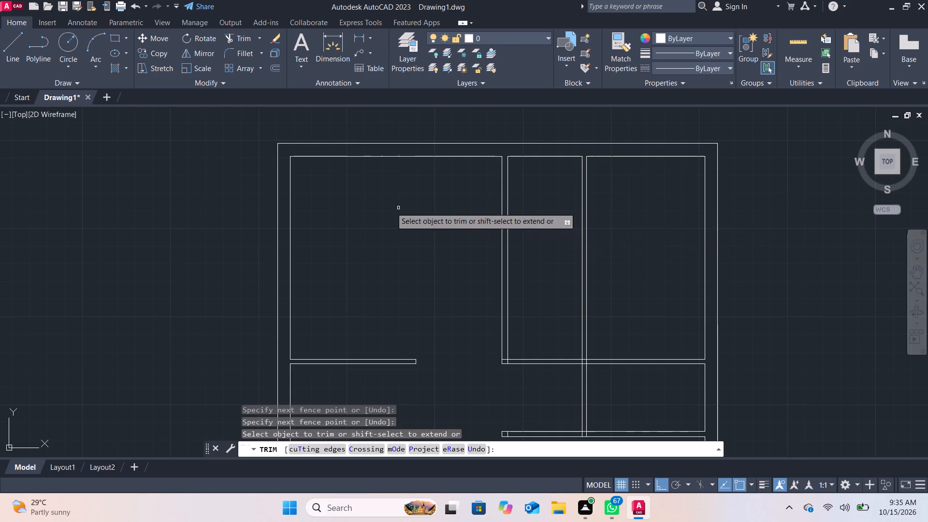
Draw a closed-end wall stub extending the upper rooms' bottom partition about 1'-4" left from the first vertical partition.
scroll(376, 216, "down", 1)
scroll(451, 237, "up", 1)
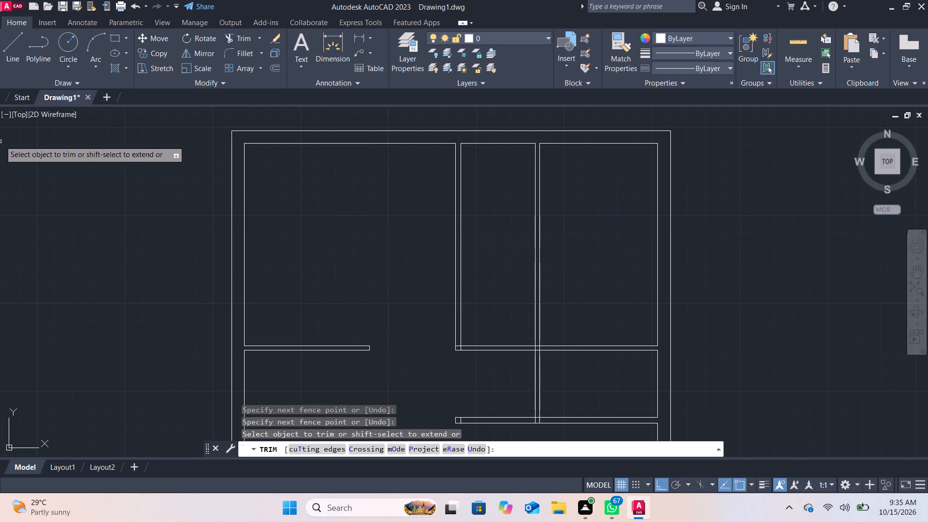
left_click(2, 47)
scroll(474, 358, "up", 2)
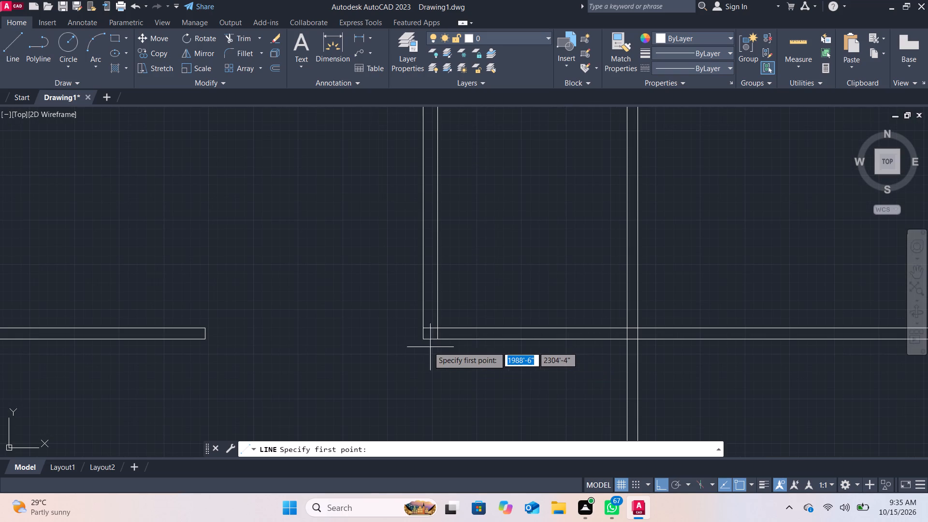
left_click(421, 341)
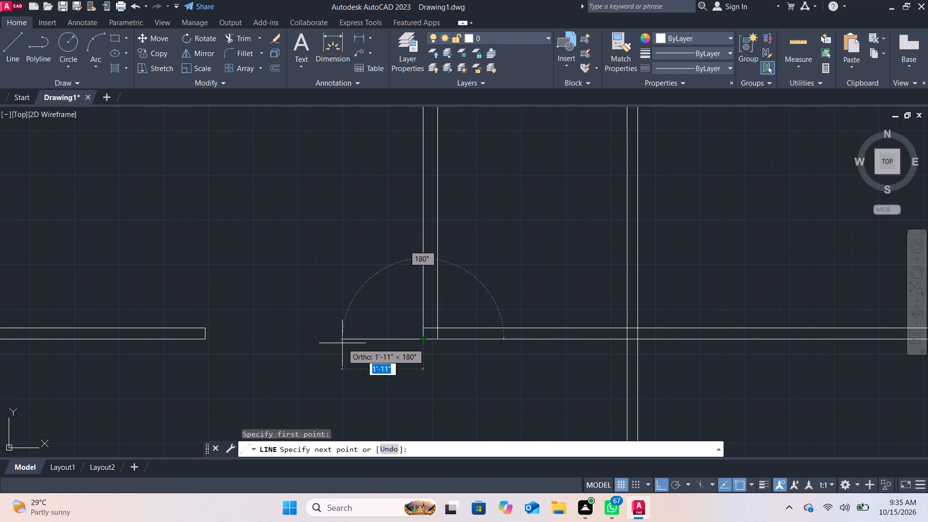
left_click(365, 343)
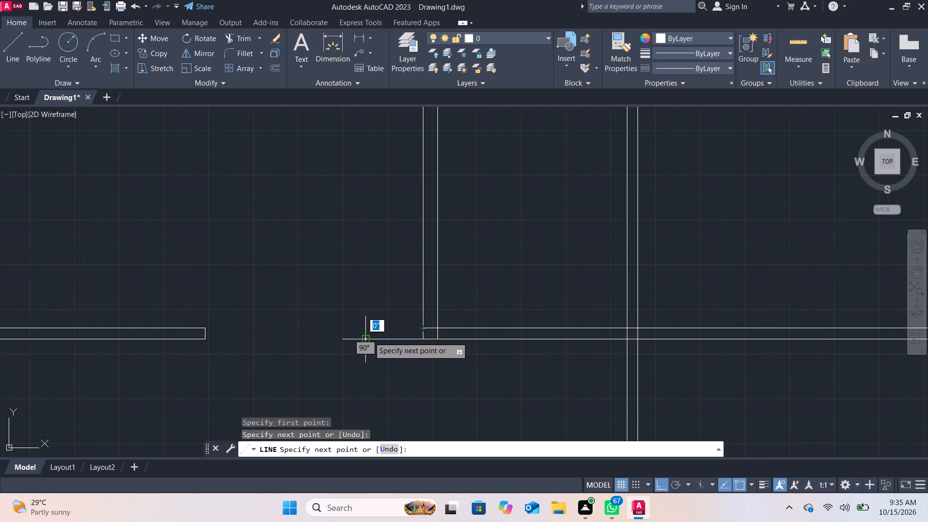
left_click(369, 330)
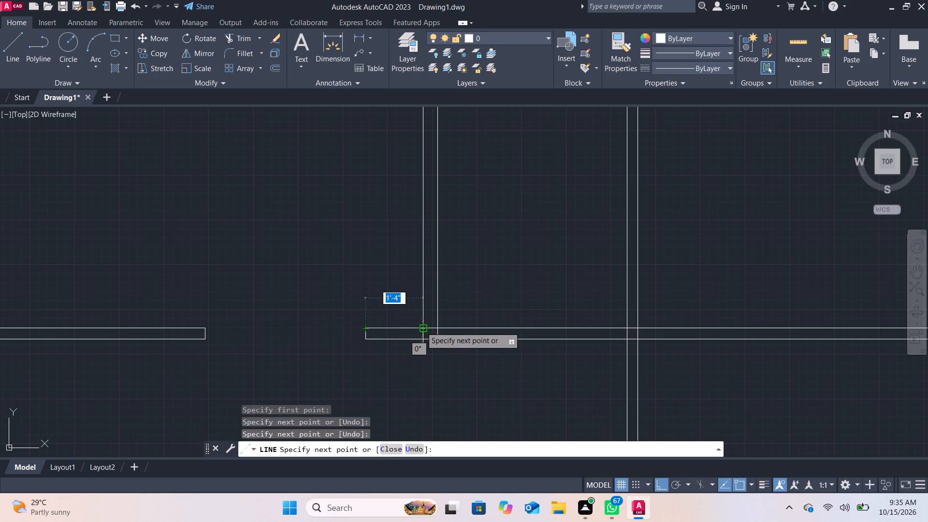
left_click(421, 327)
key("Return")
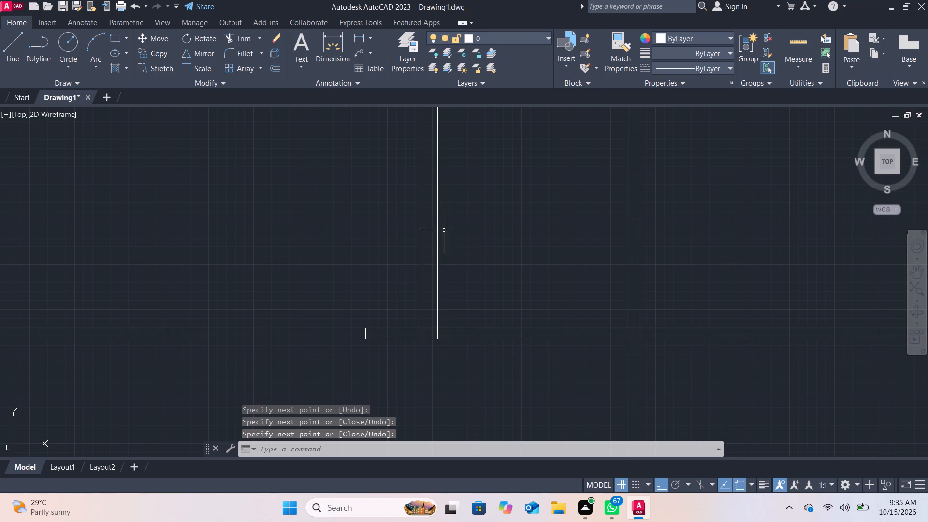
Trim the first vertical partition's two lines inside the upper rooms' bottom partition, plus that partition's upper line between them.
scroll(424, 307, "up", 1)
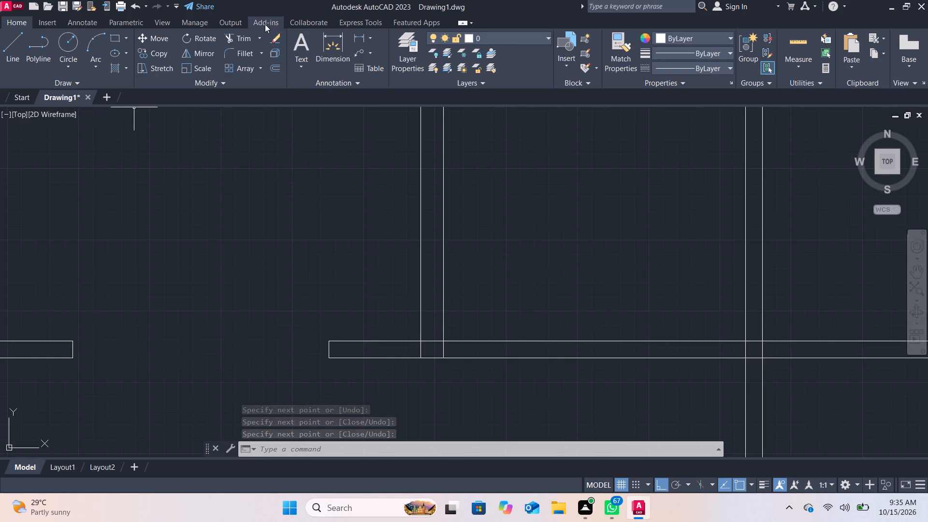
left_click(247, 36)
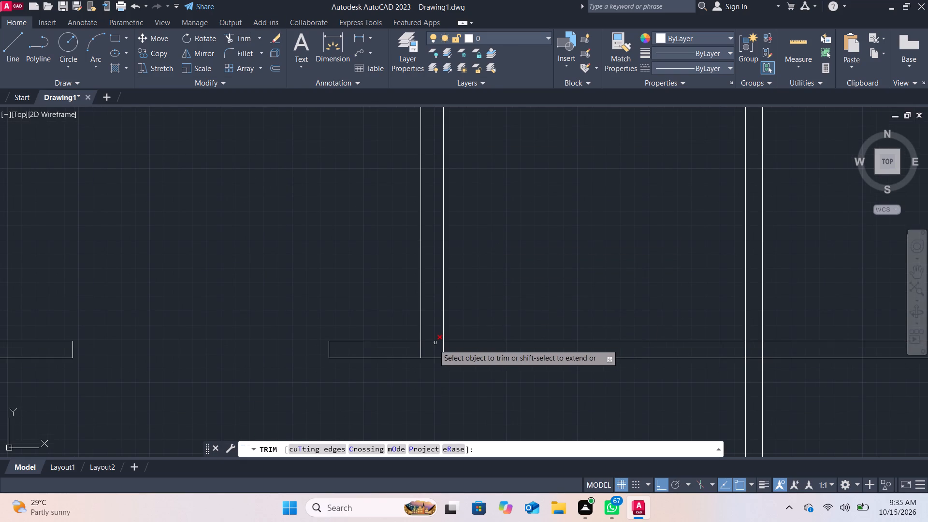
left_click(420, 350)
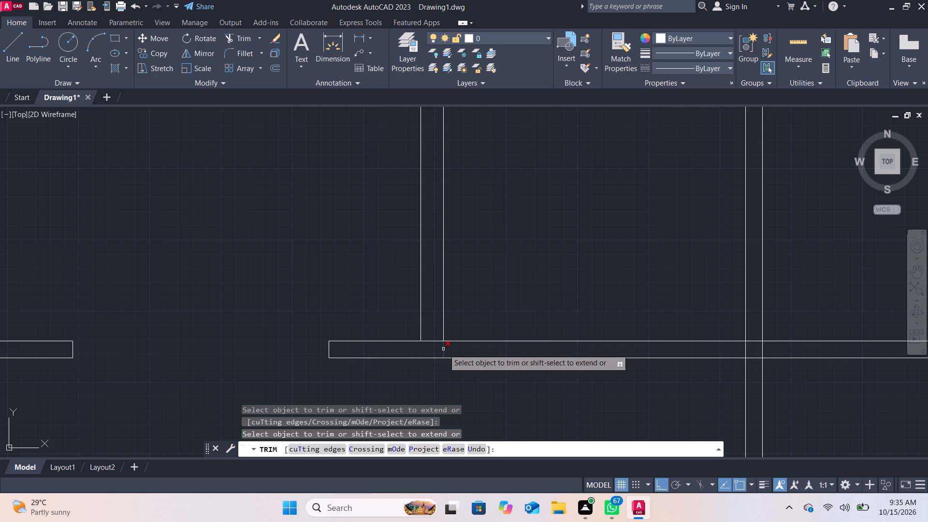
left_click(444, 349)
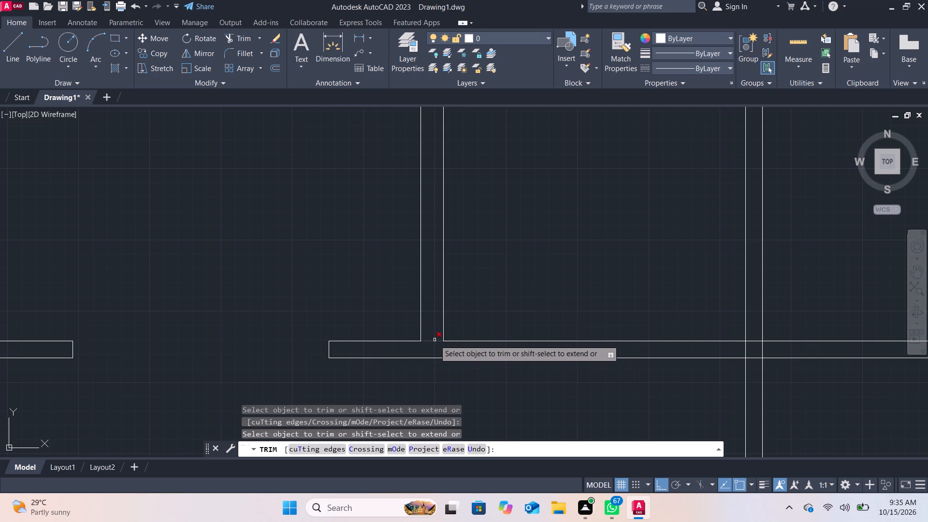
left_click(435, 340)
Draw lines closing the junction box of the first vertical partition and the upper rooms' bottom partition: 4" top edge and both side edges.
scroll(435, 340, "down", 1)
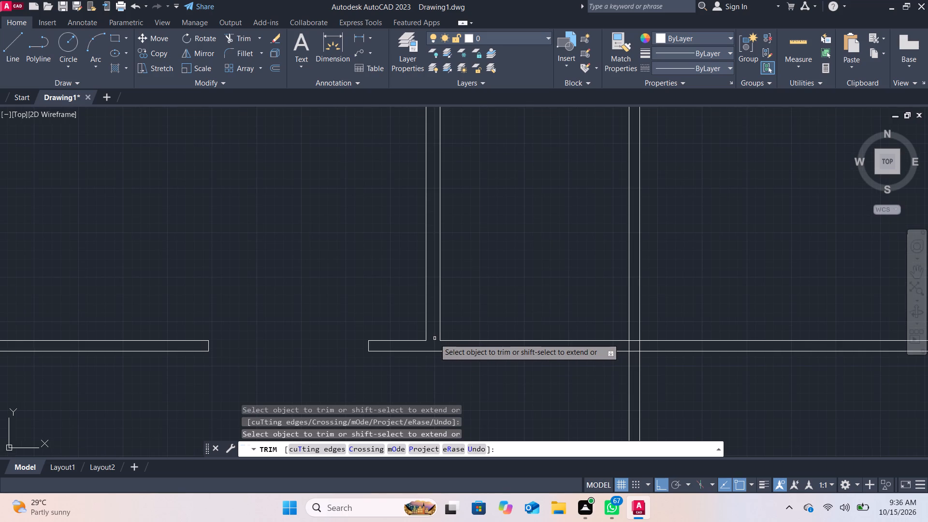
scroll(485, 316, "down", 1)
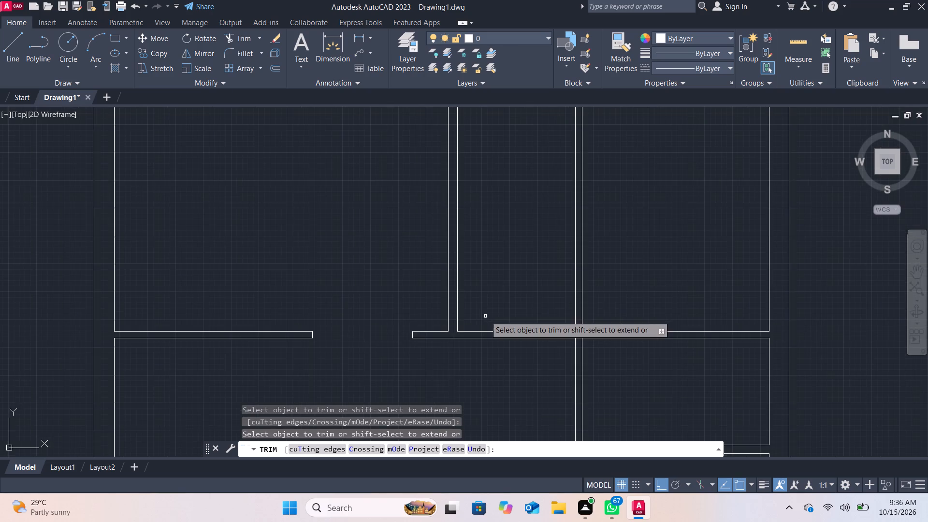
middle_click_drag(485, 316, 427, 327)
scroll(428, 325, "up", 1)
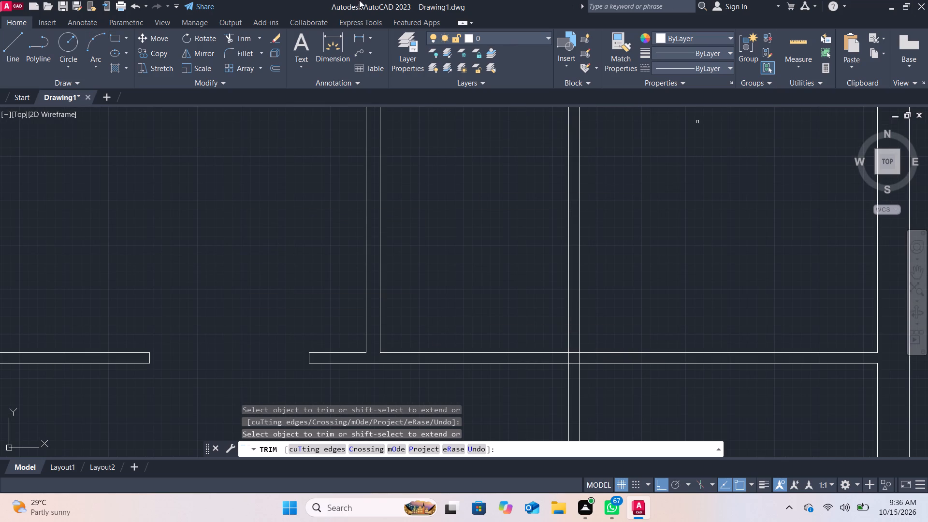
left_click(11, 34)
scroll(376, 341, "up", 2)
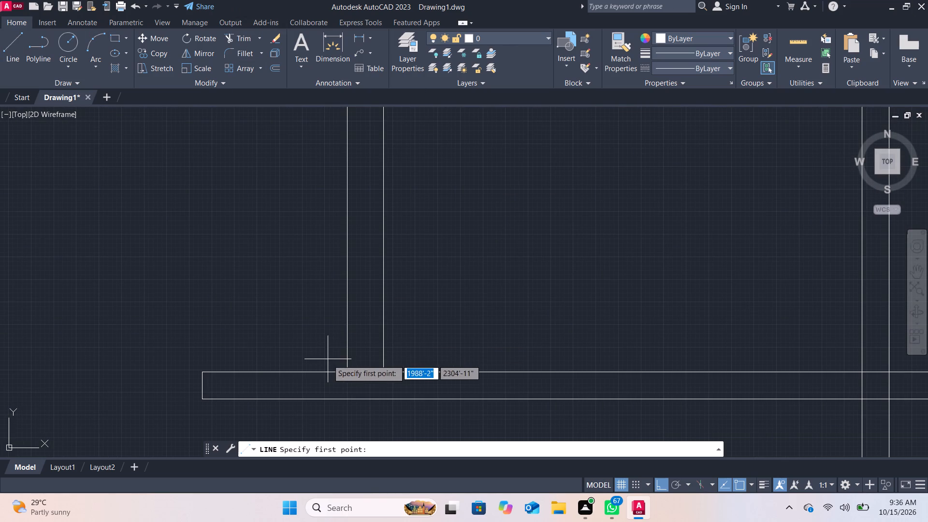
left_click(348, 369)
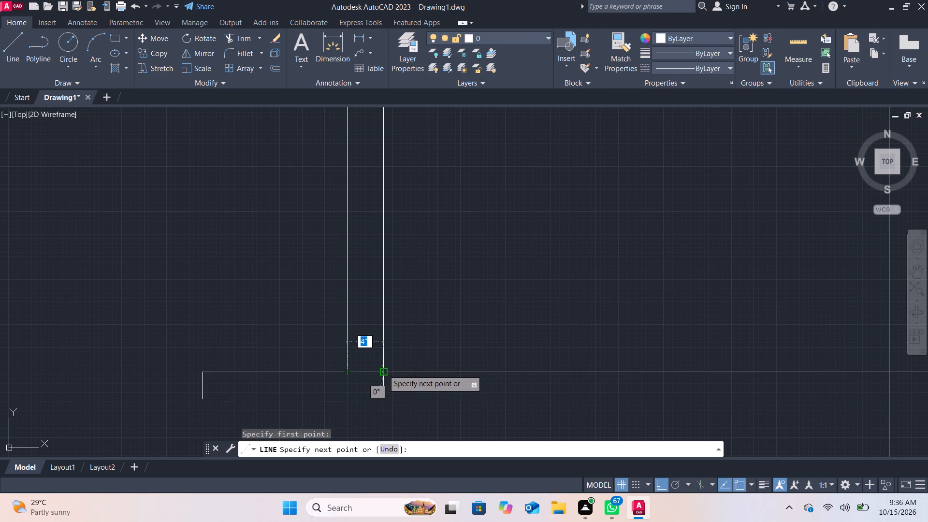
left_click(383, 370)
left_click(384, 398)
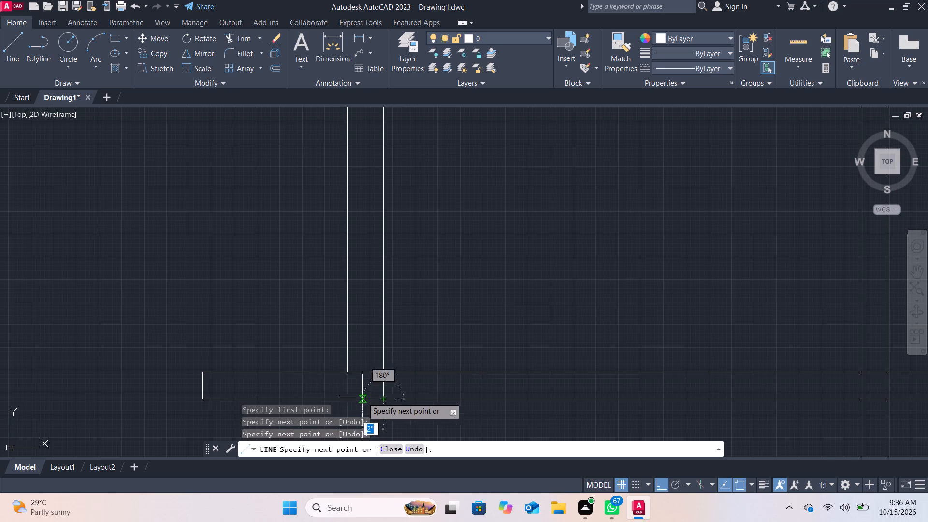
key("Return")
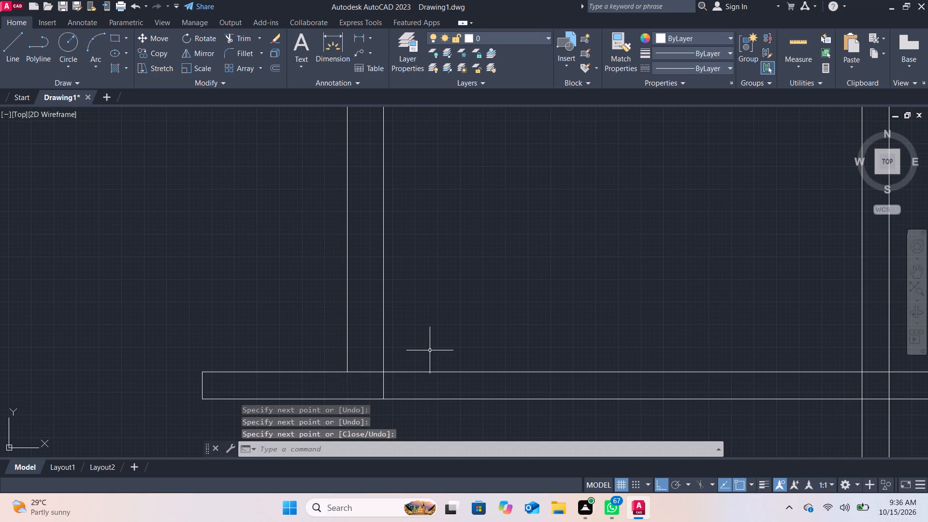
left_click(20, 43)
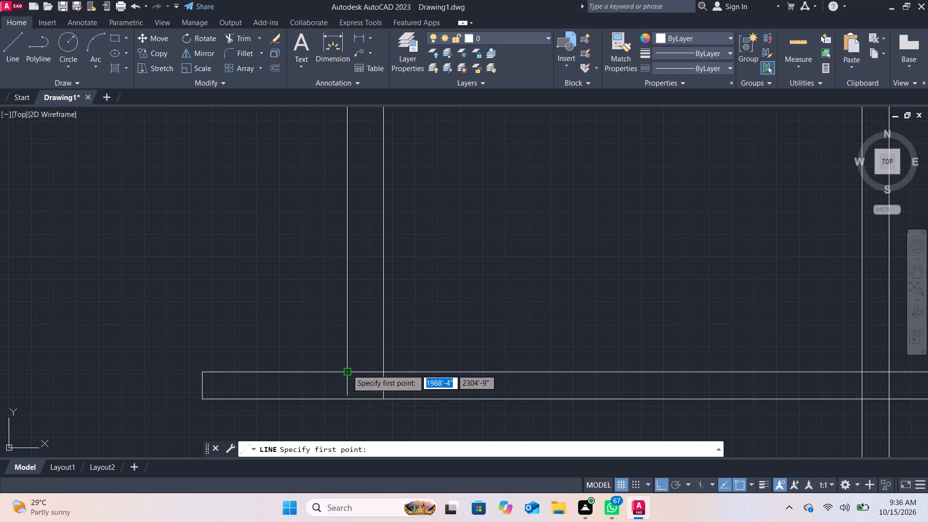
left_click(347, 369)
left_click(348, 396)
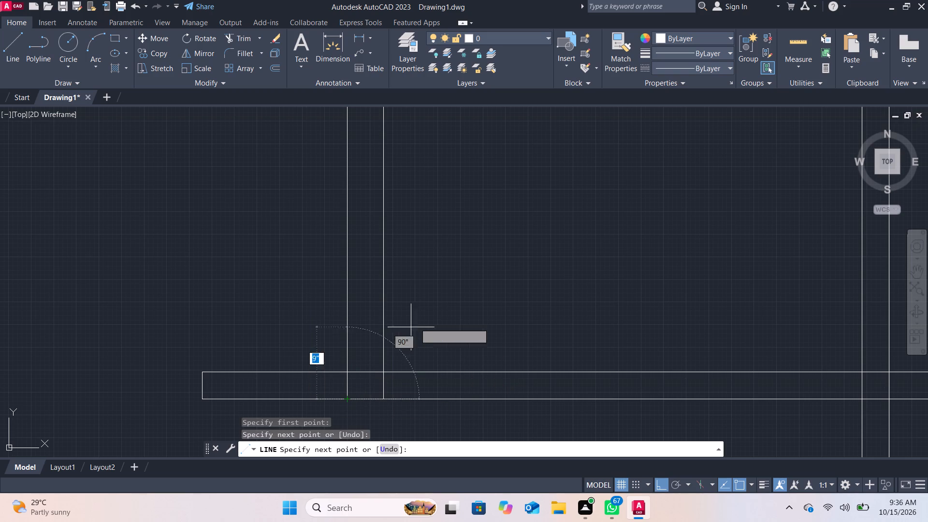
key("Return")
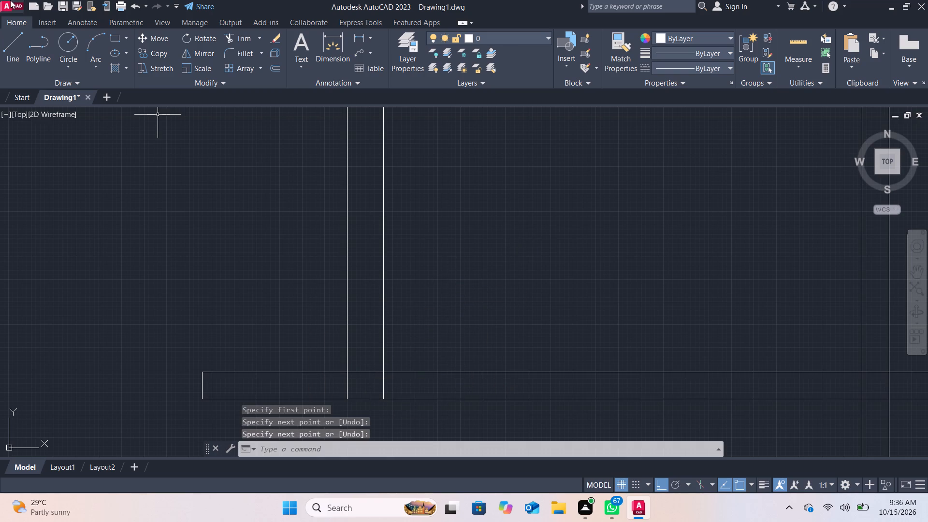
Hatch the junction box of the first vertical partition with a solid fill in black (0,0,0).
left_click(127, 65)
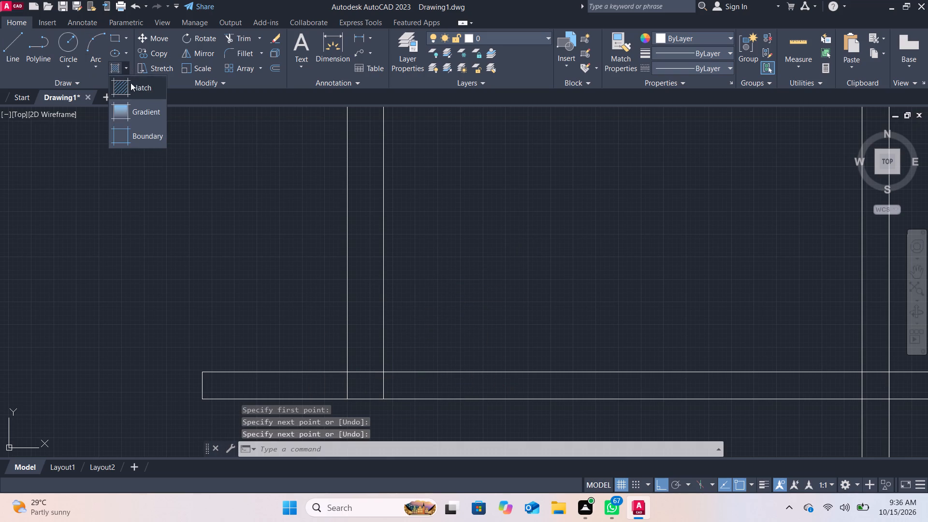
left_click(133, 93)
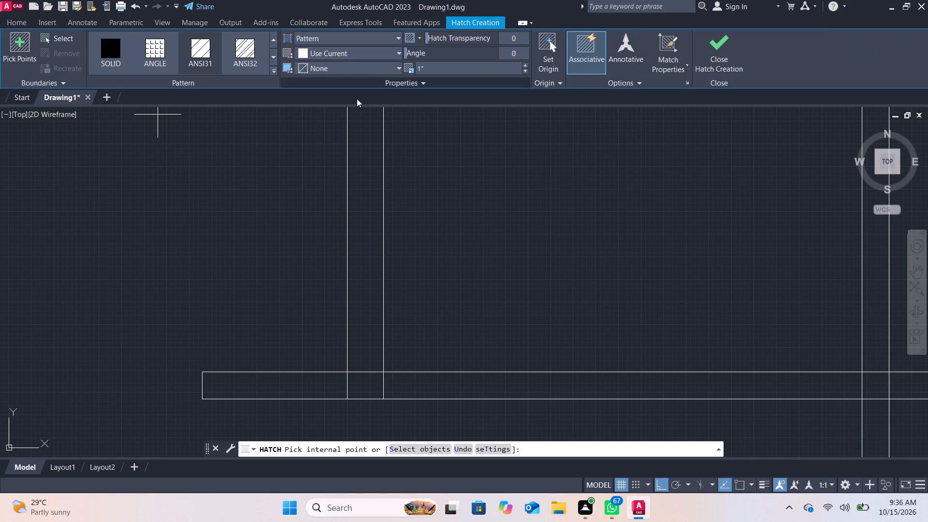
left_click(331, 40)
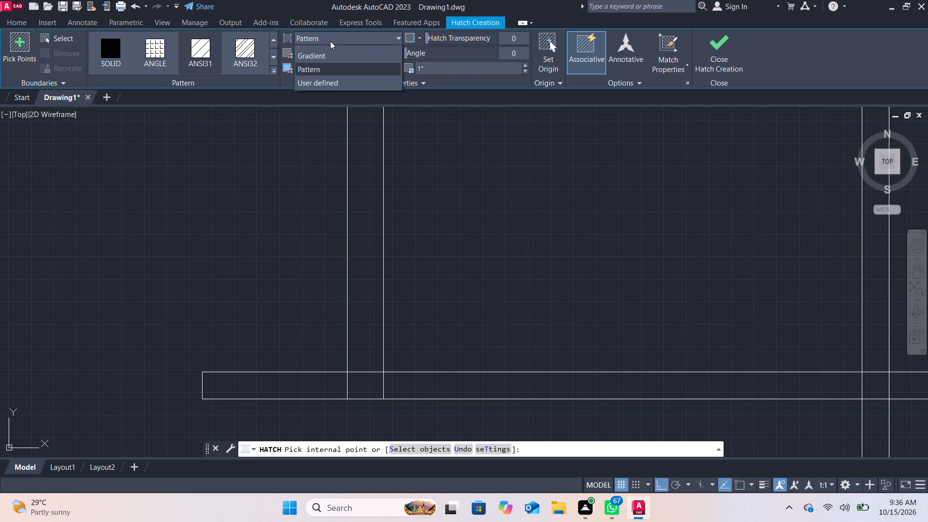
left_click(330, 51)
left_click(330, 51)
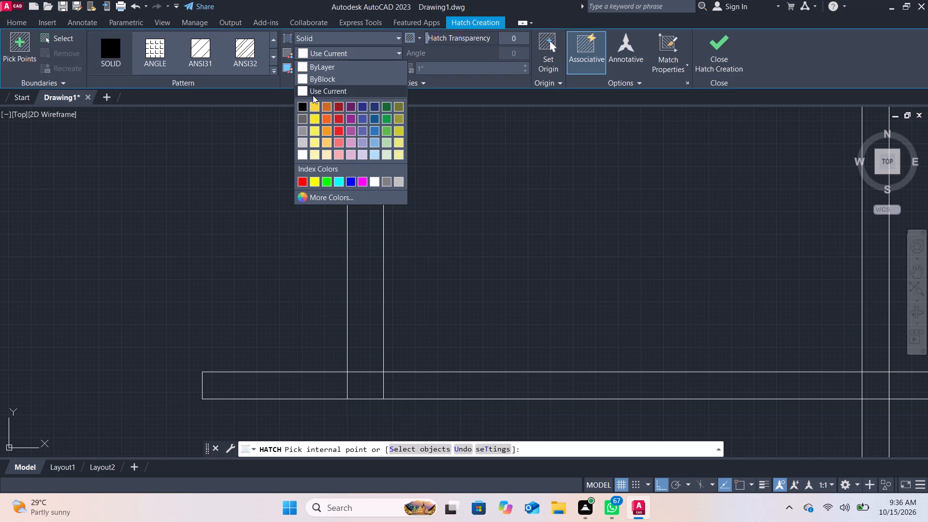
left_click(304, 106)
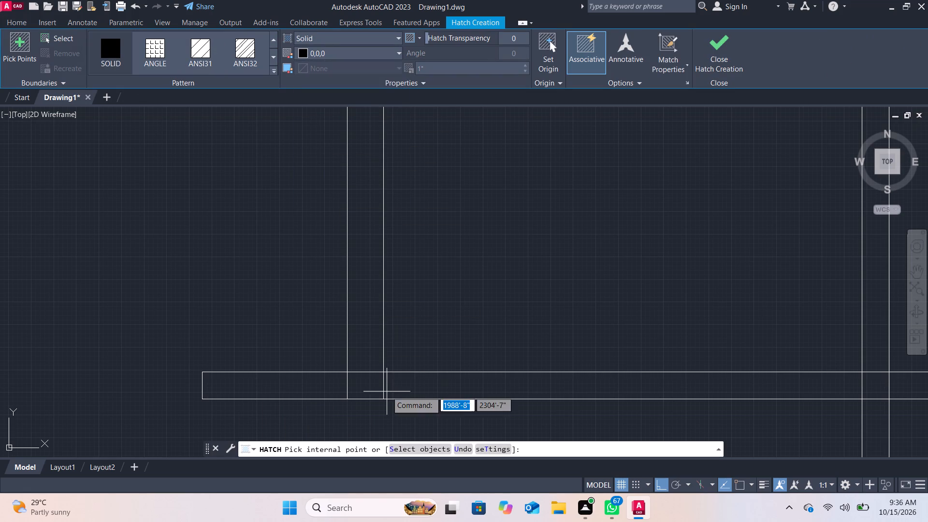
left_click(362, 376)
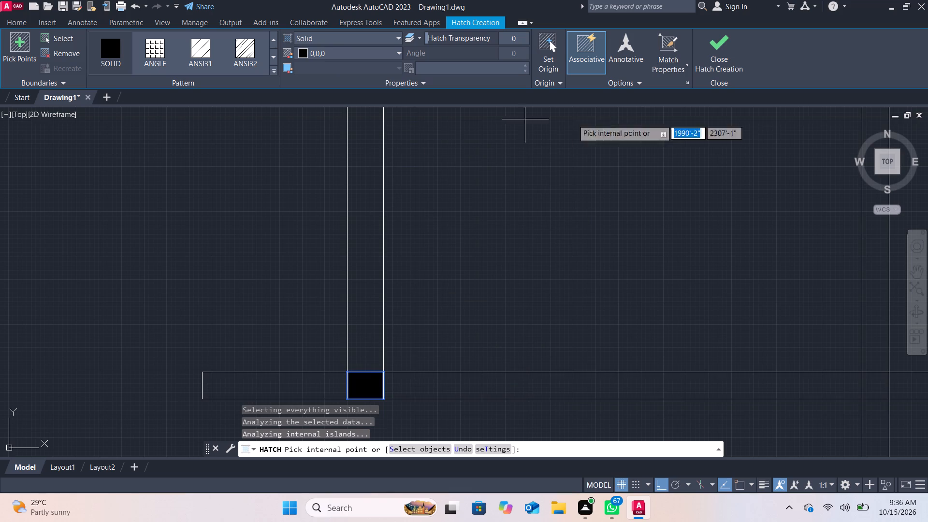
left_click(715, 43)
Hatch the same junction box at the first vertical partition with a solid fill in white (255,255,255).
scroll(644, 210, "down", 2)
middle_click_drag(644, 210, 519, 194)
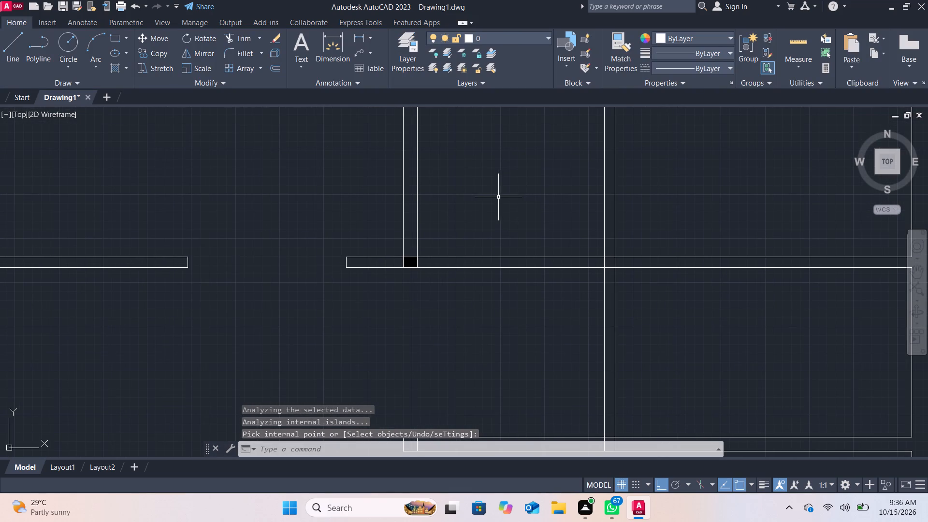
middle_click_drag(479, 200, 478, 223)
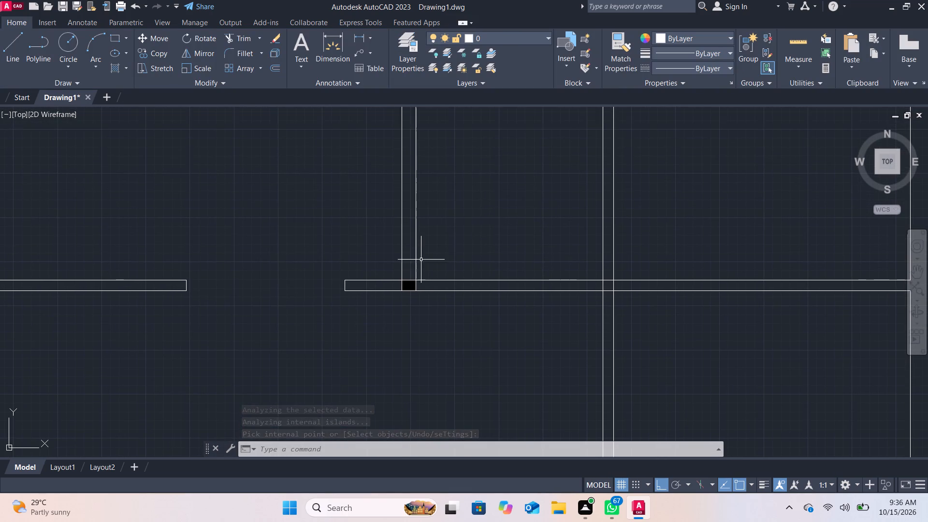
scroll(421, 268, "up", 2)
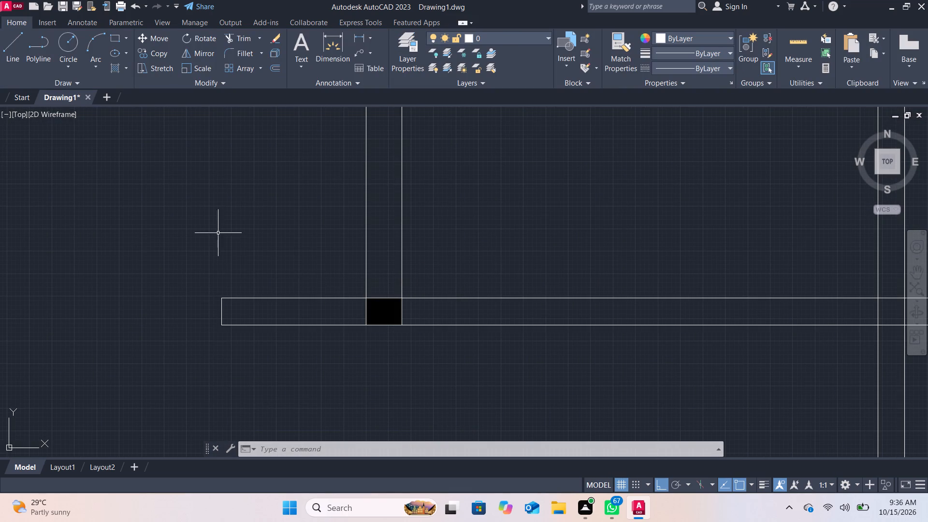
left_click(124, 67)
left_click(135, 87)
left_click(335, 52)
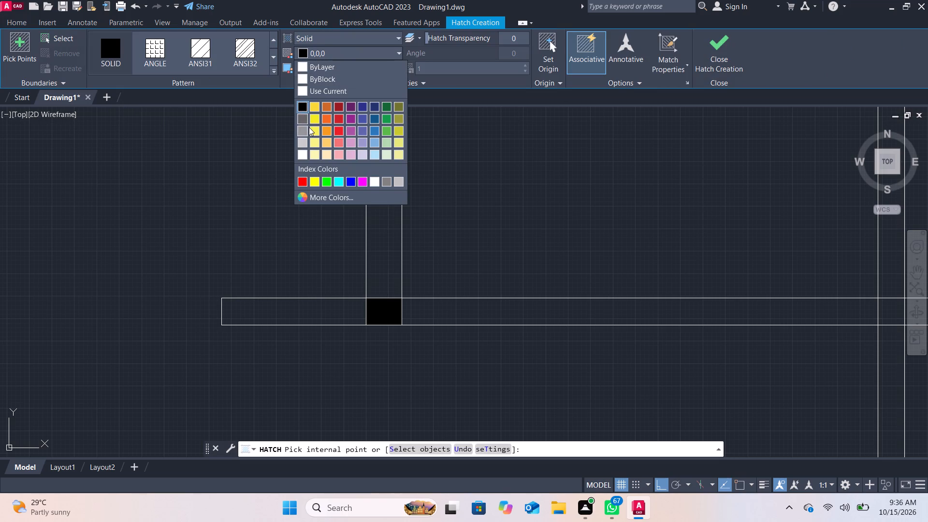
left_click(303, 154)
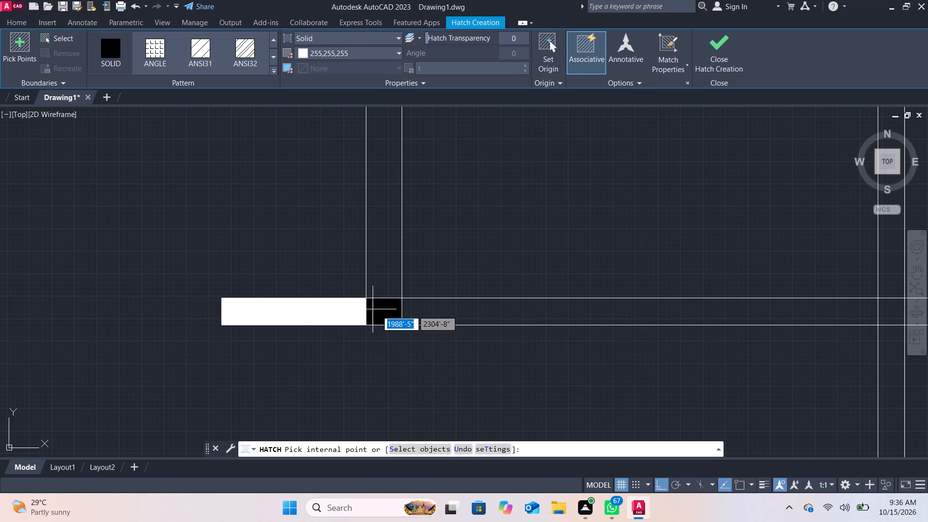
left_click(389, 307)
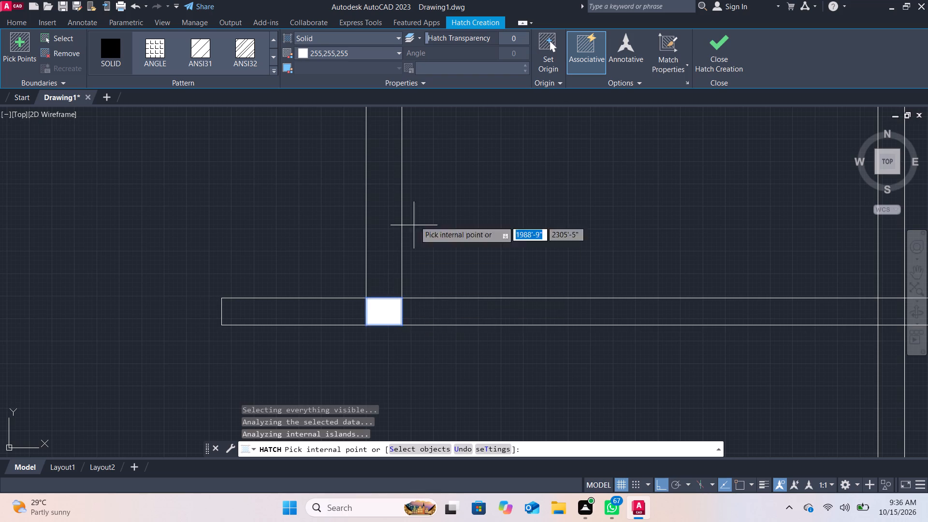
left_click(723, 45)
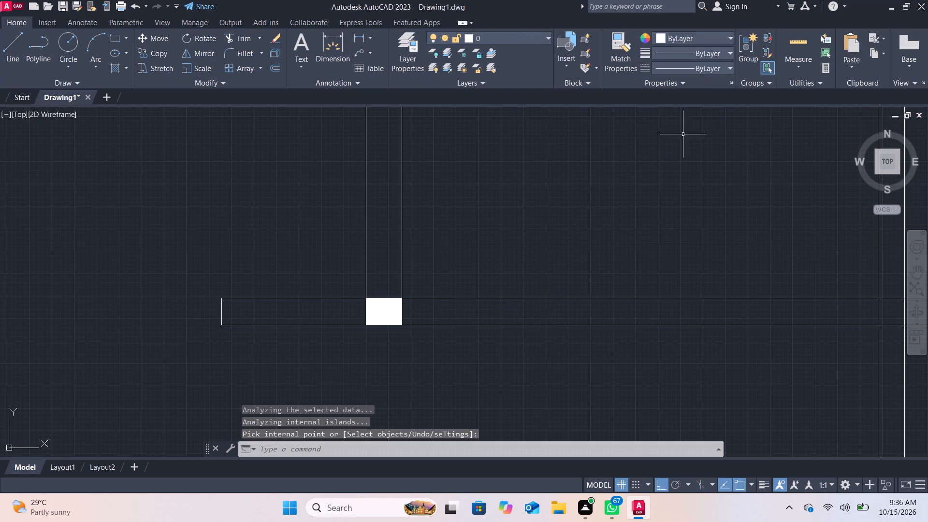
Examine the filled junction and the remaining partition crossings across the upper and middle rooms of the floor plan.
scroll(677, 148, "down", 2)
middle_click_drag(676, 149, 595, 194)
scroll(595, 194, "down", 2)
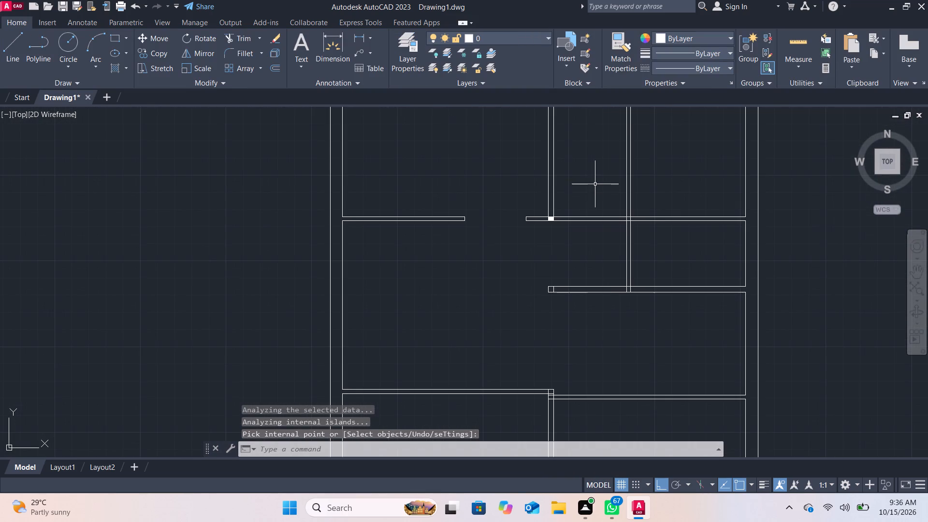
middle_click_drag(595, 180, 517, 259)
middle_click_drag(552, 190, 507, 252)
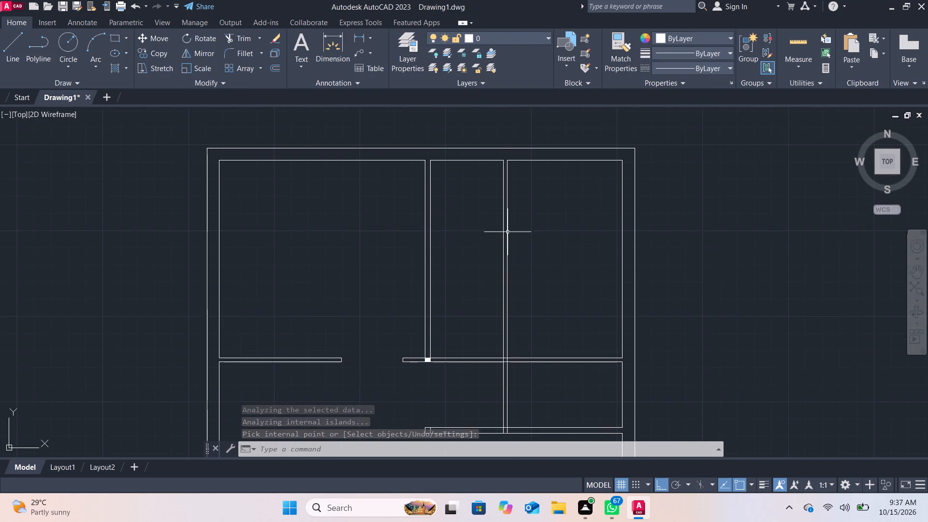
scroll(536, 193, "down", 1)
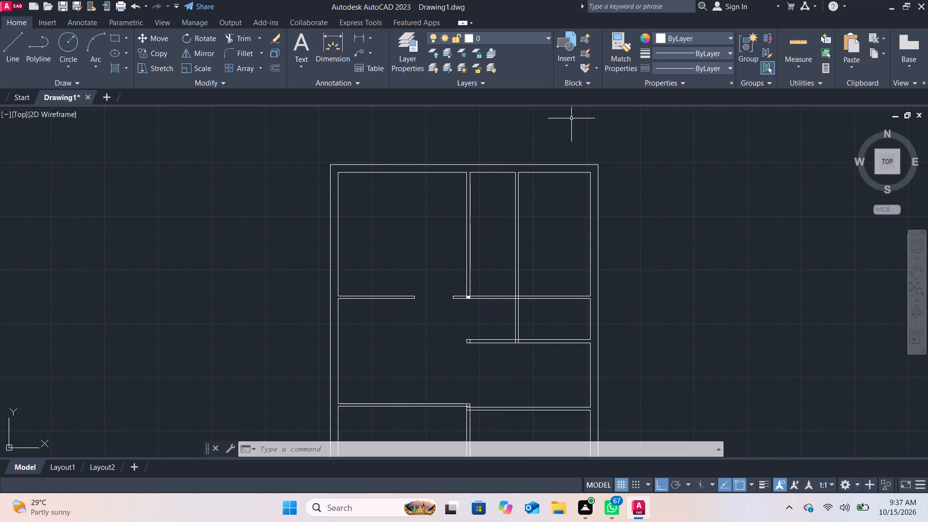
scroll(504, 265, "up", 1)
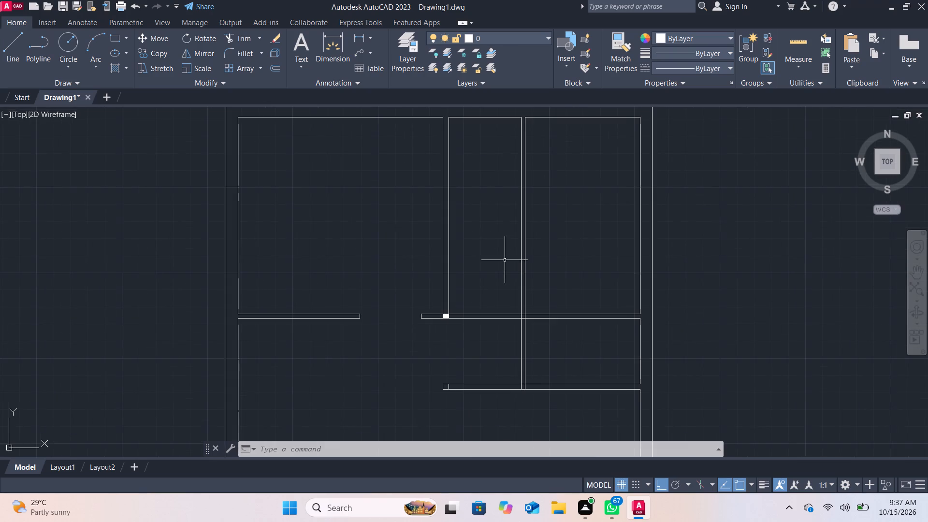
middle_click_drag(505, 260, 478, 270)
scroll(480, 230, "up", 2)
scroll(480, 228, "down", 1)
middle_click_drag(480, 228, 397, 136)
scroll(402, 229, "up", 2)
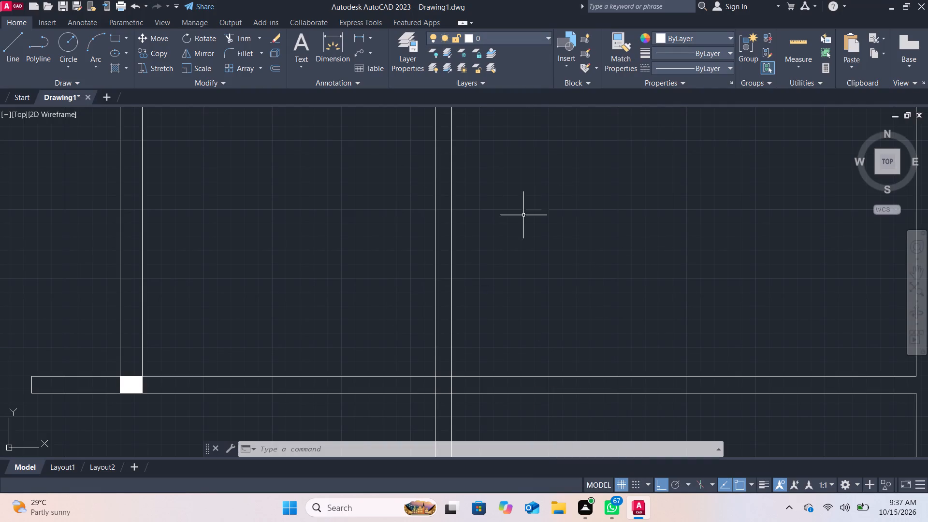
scroll(597, 214, "down", 2)
middle_click(597, 204)
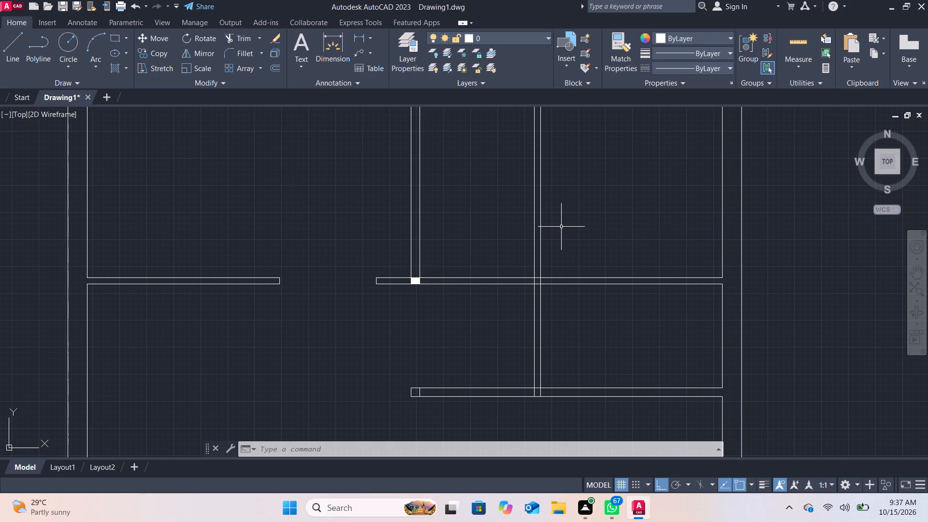
left_click(505, 208)
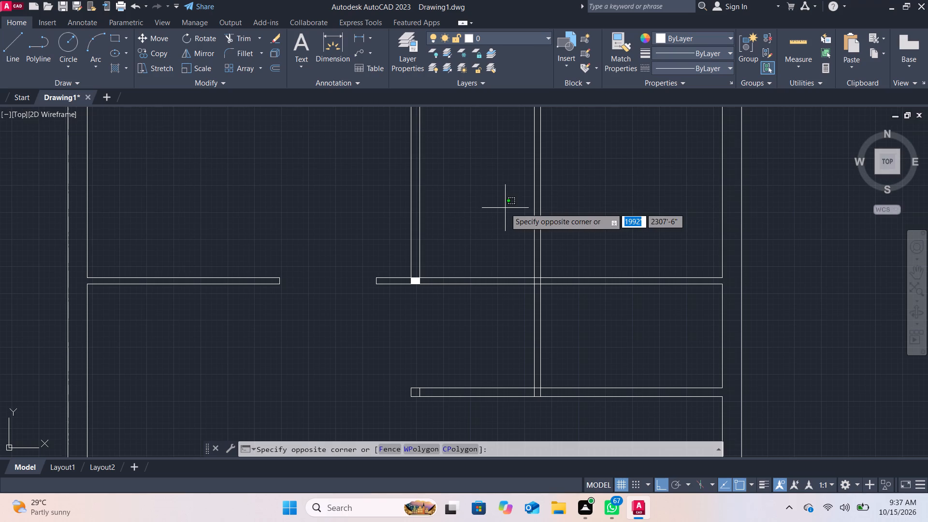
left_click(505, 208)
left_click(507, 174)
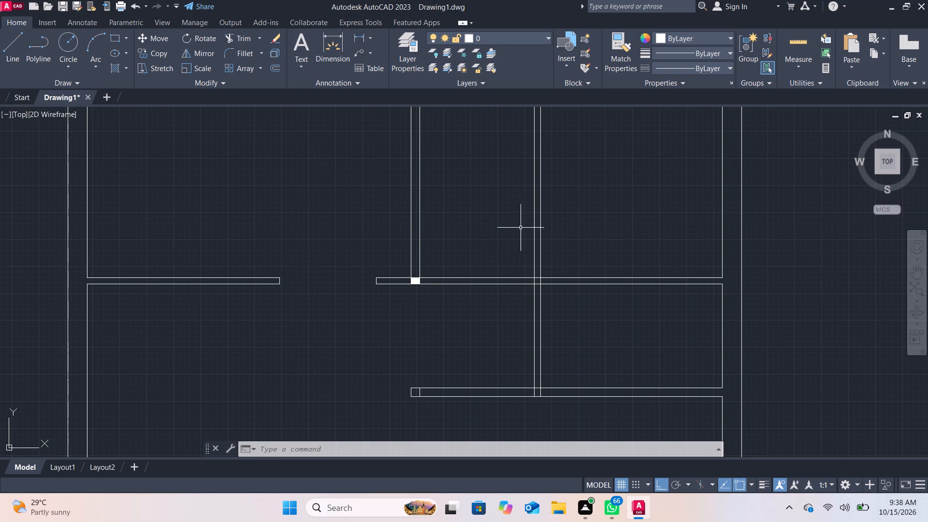
Draw lines forming a strip about 3'-3" deep above the plan's top outer wall, from its top-left corner across to its top-right corner.
scroll(879, 246, "up", 2)
scroll(610, 263, "down", 4)
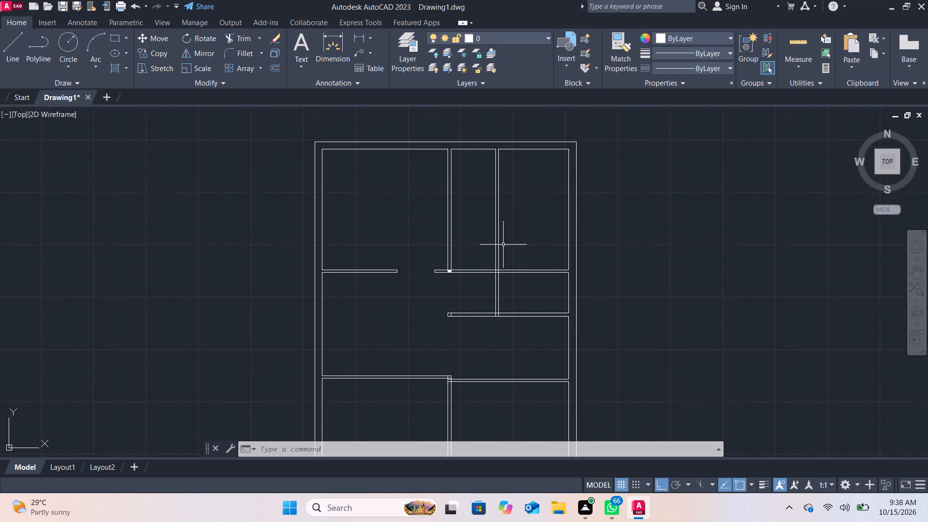
middle_click_drag(529, 207, 546, 287)
scroll(555, 249, "up", 1)
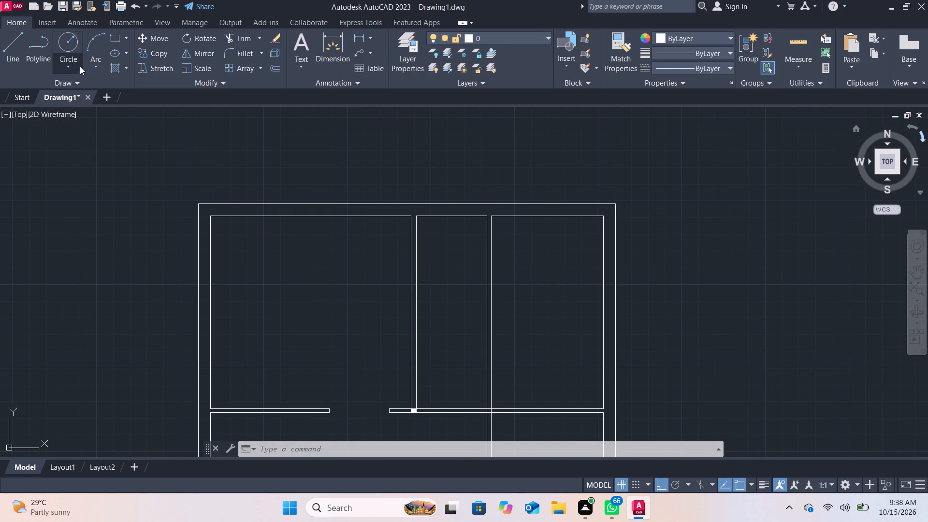
left_click(16, 46)
middle_click_drag(228, 227, 230, 272)
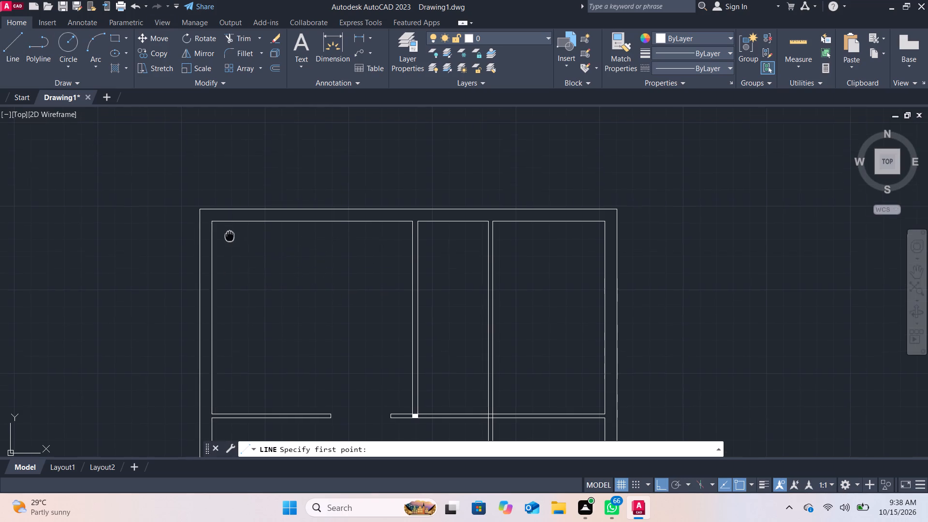
middle_click_drag(230, 272, 223, 298)
left_click(196, 276)
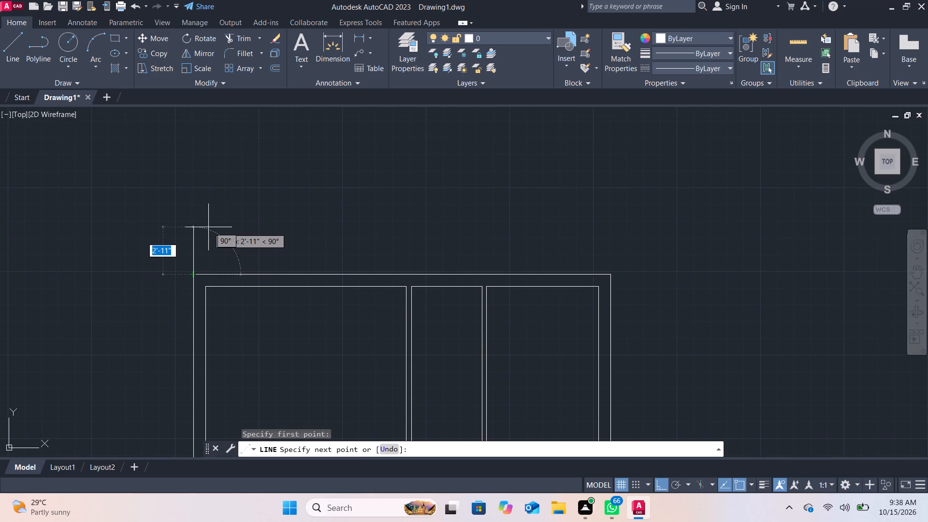
left_click(202, 223)
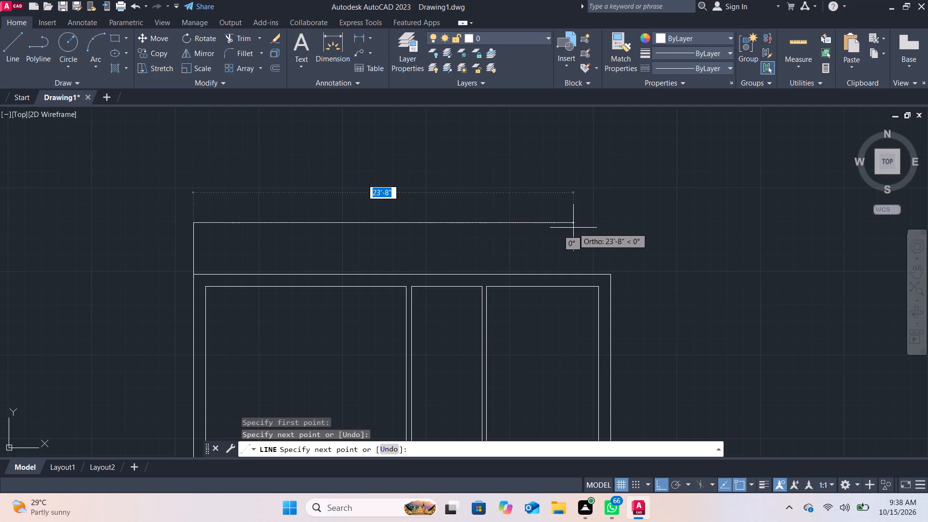
left_click(608, 229)
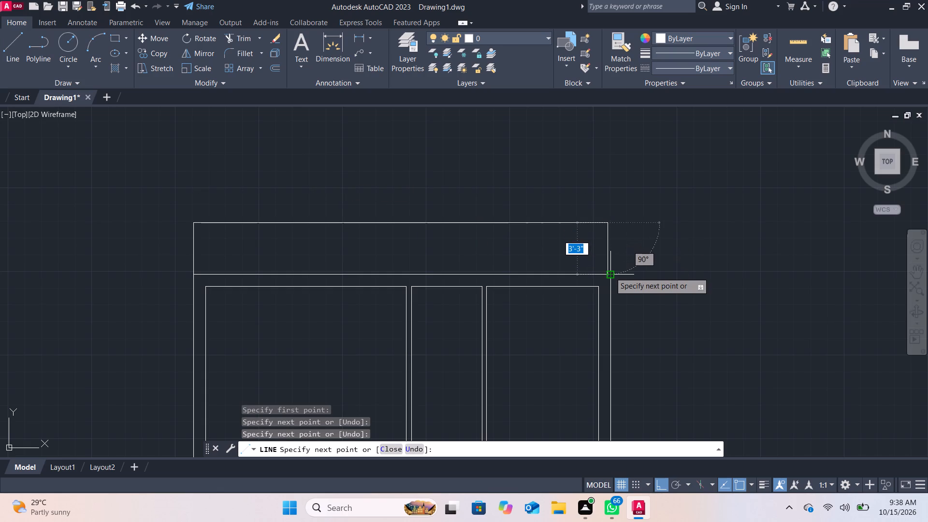
left_click(610, 272)
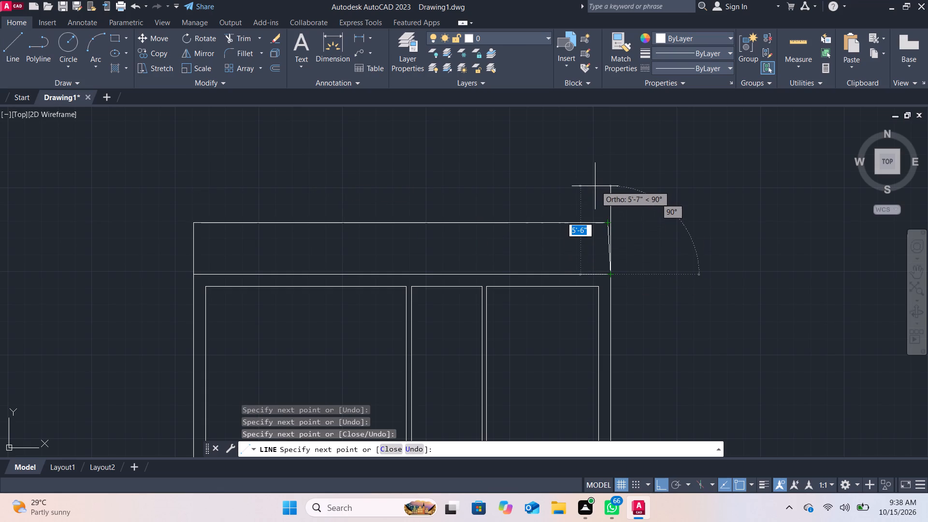
key("Escape")
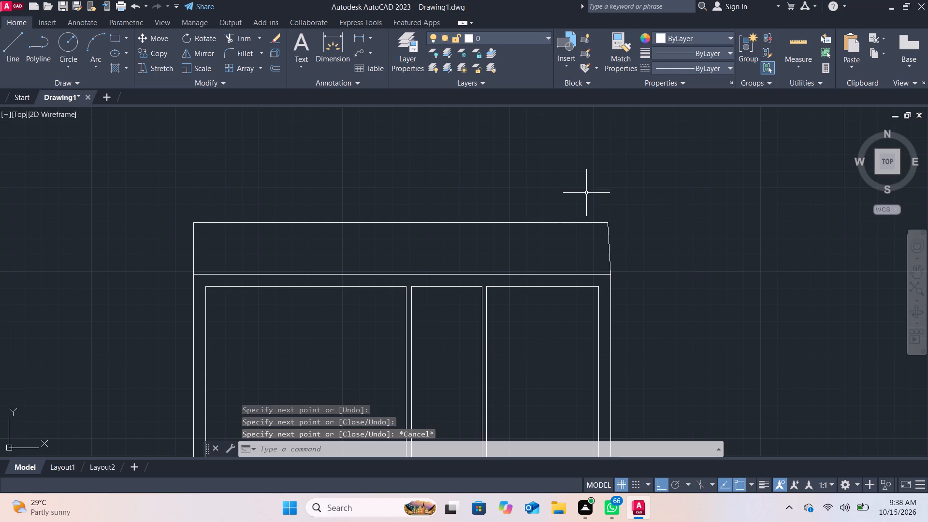
Draw a polyline from the strip's top-left corner up, about 26' across and about 7'-6" down to the outer wall's top-right corner.
left_click(26, 44)
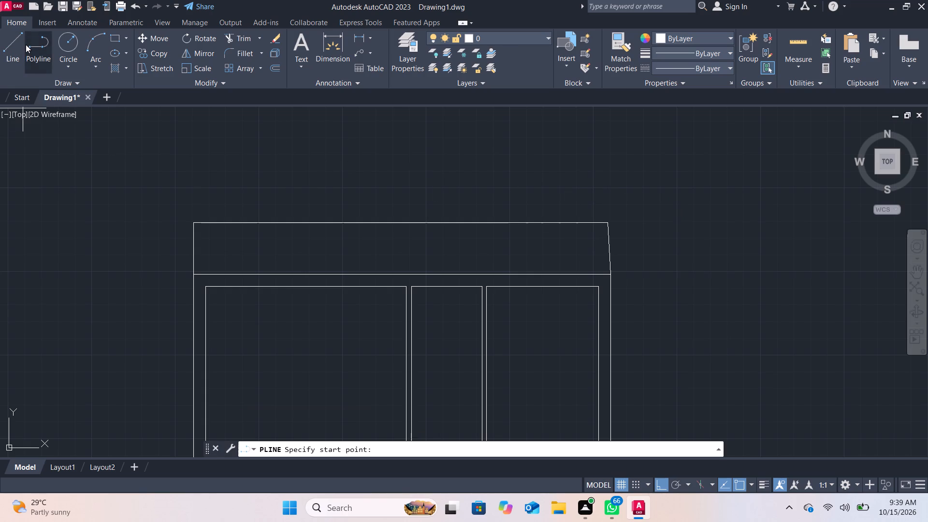
left_click(195, 224)
left_click(197, 154)
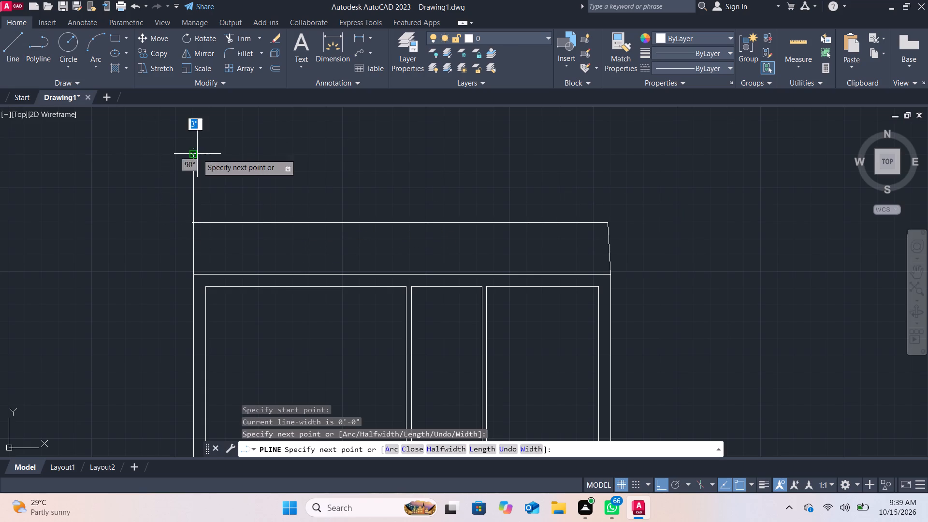
left_click(615, 156)
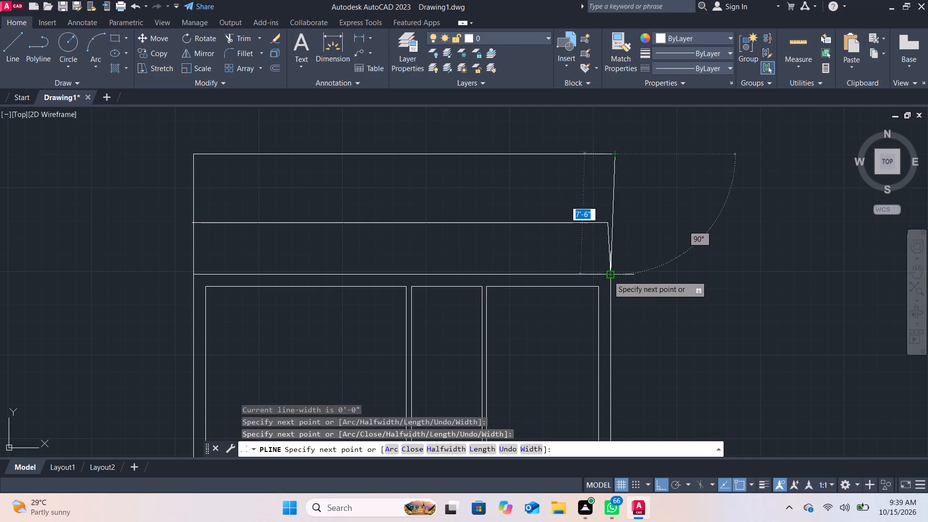
left_click(607, 275)
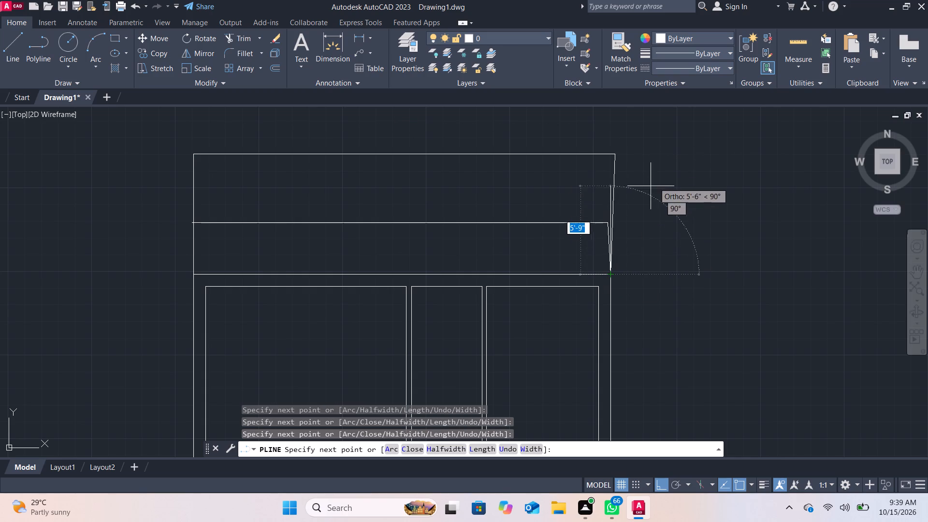
key("grave")
key("Escape")
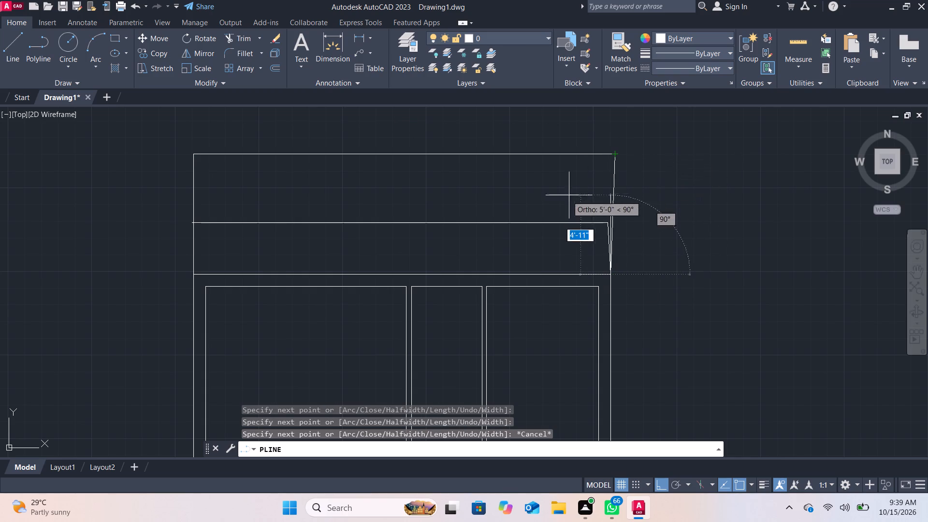
key("Escape")
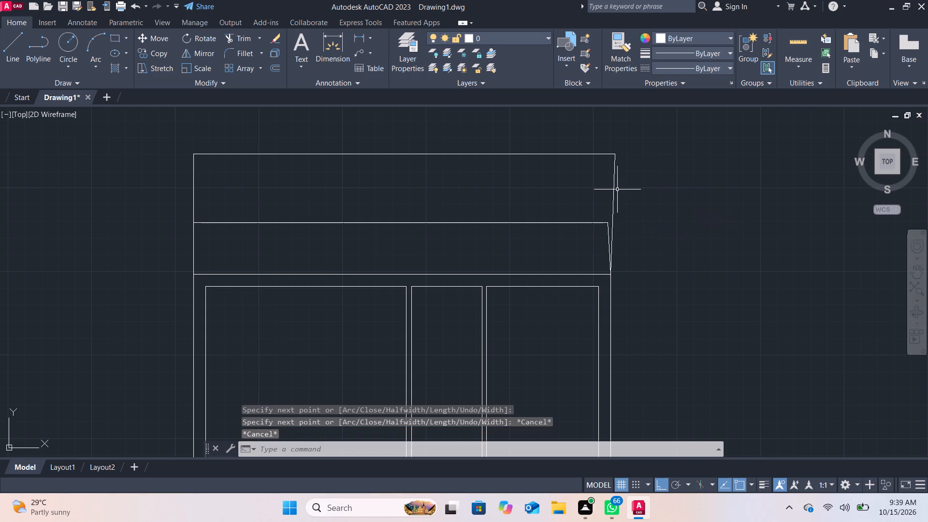
Draw three vertical lines about 5' apart across both strips, from the upper strip's top edge down to the outer wall, starting near the left end.
scroll(419, 213, "down", 1)
middle_click_drag(418, 213, 421, 274)
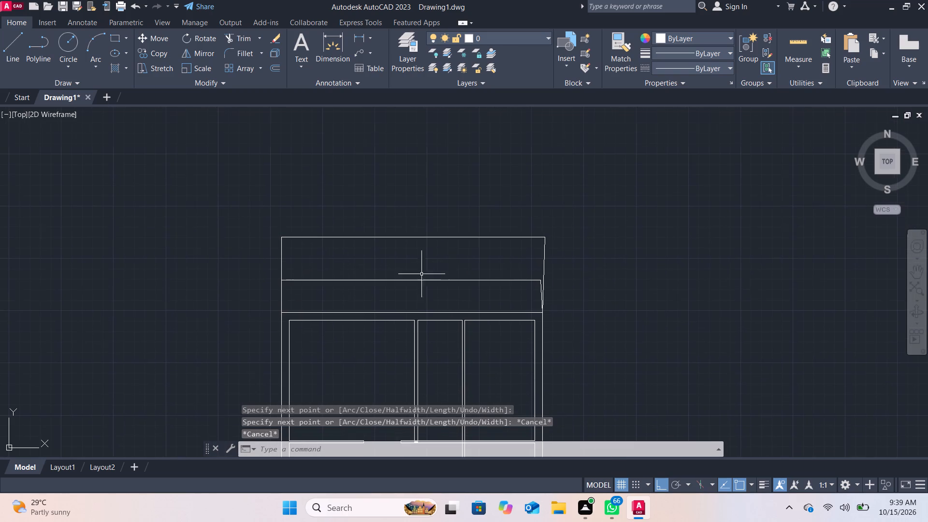
left_click(20, 45)
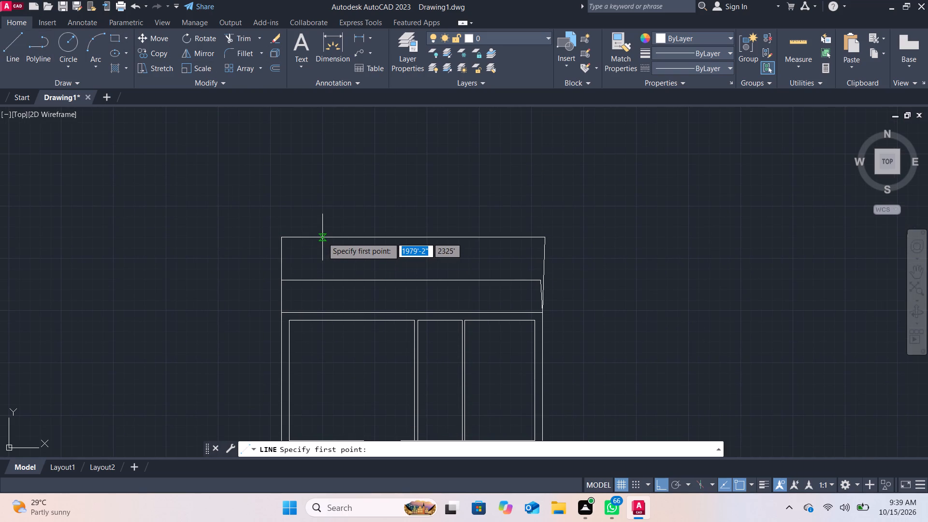
left_click(322, 237)
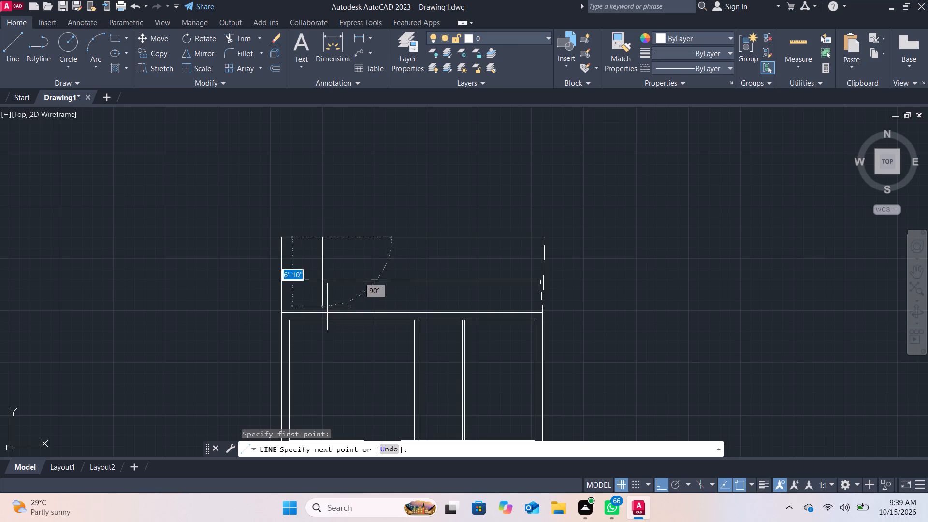
left_click(326, 311)
key("Return")
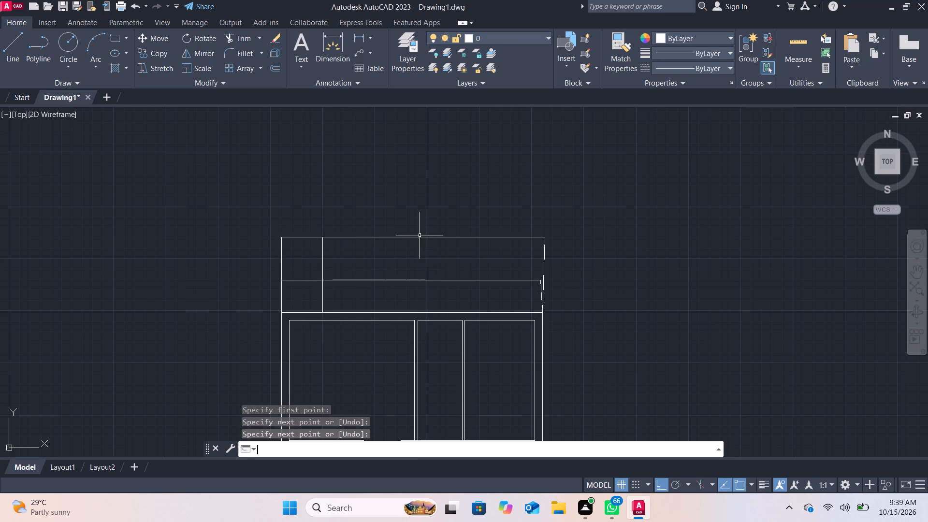
left_click(15, 41)
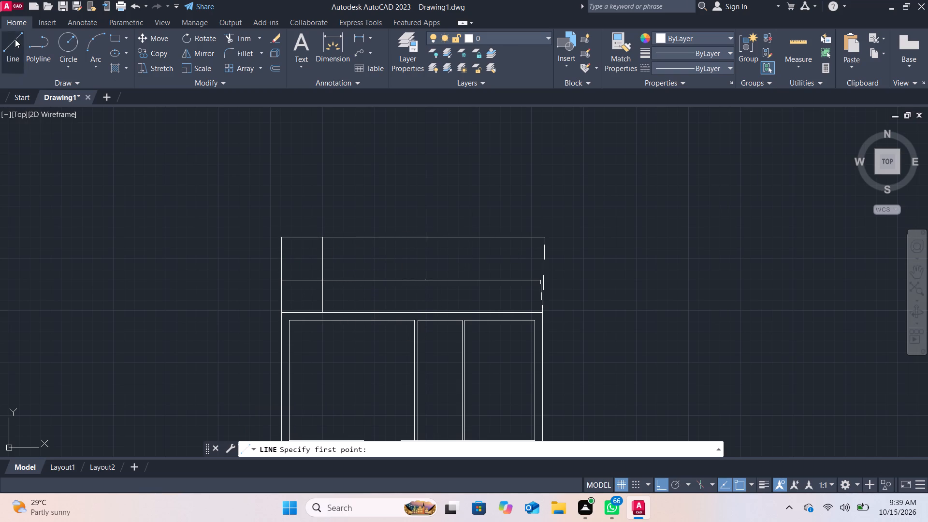
left_click(375, 237)
left_click(372, 312)
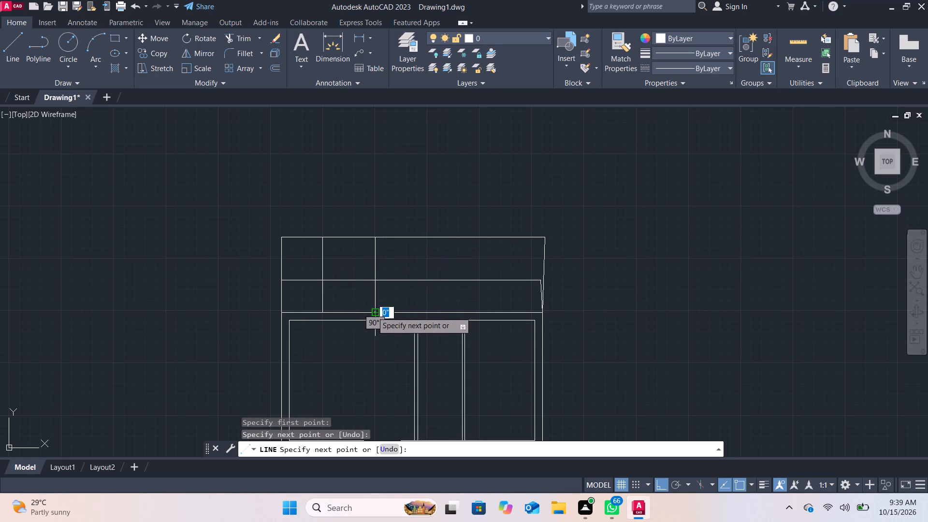
key("Return")
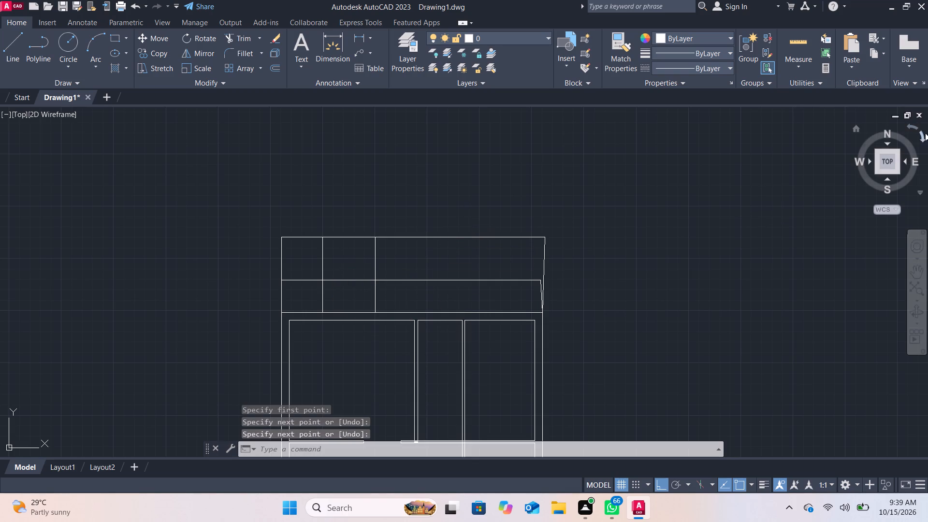
left_click(16, 47)
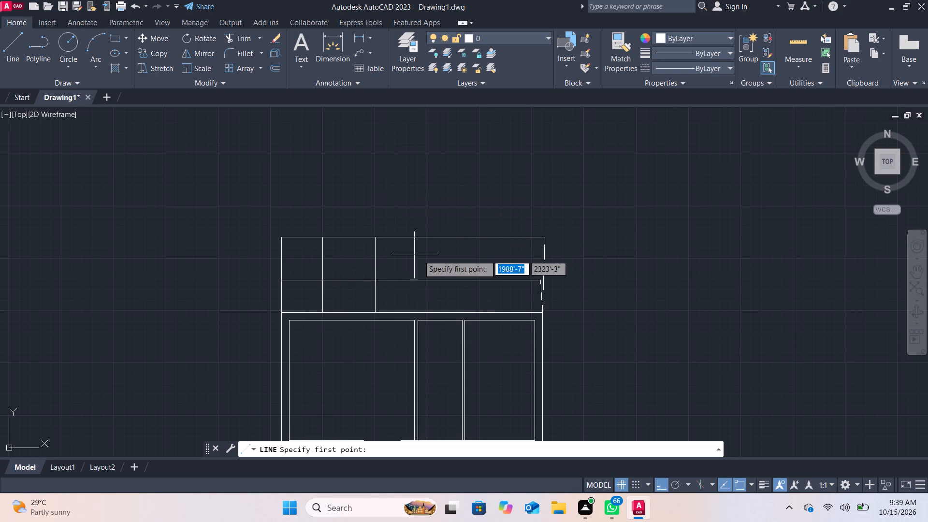
left_click(425, 237)
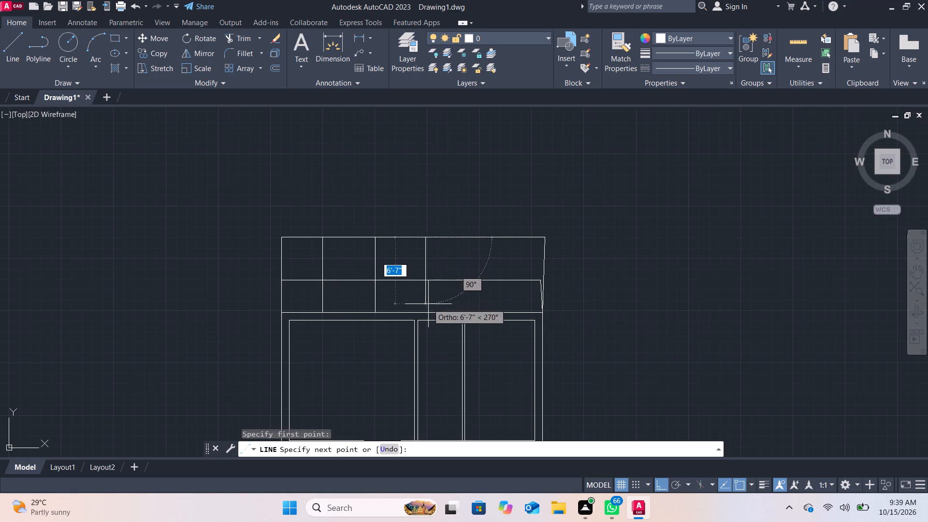
left_click(427, 309)
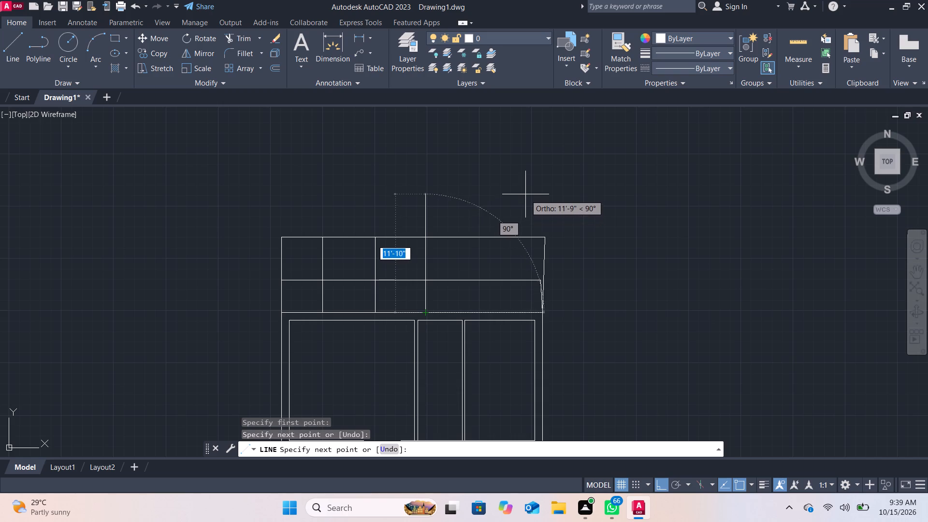
key("Return")
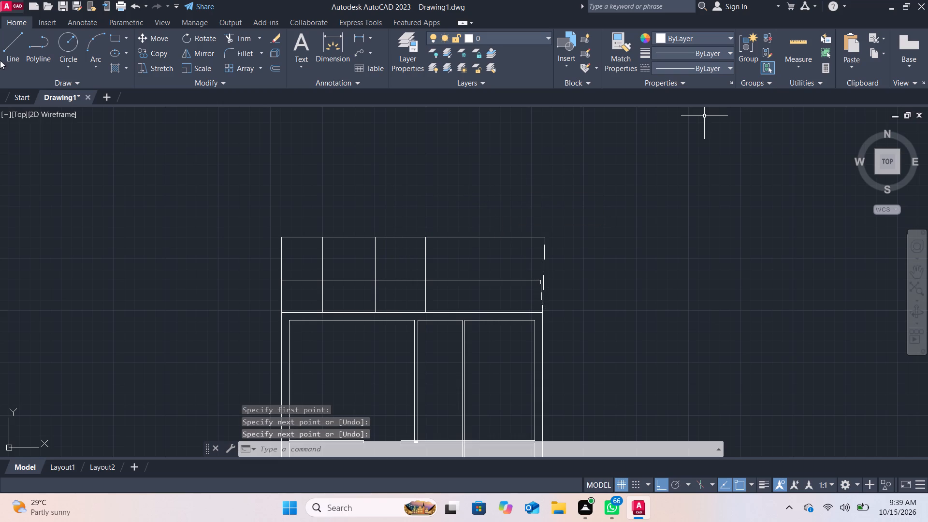
Draw three more vertical lines about 7'-6" long across both strips, right of the existing ones, down to the outer wall.
left_click(21, 36)
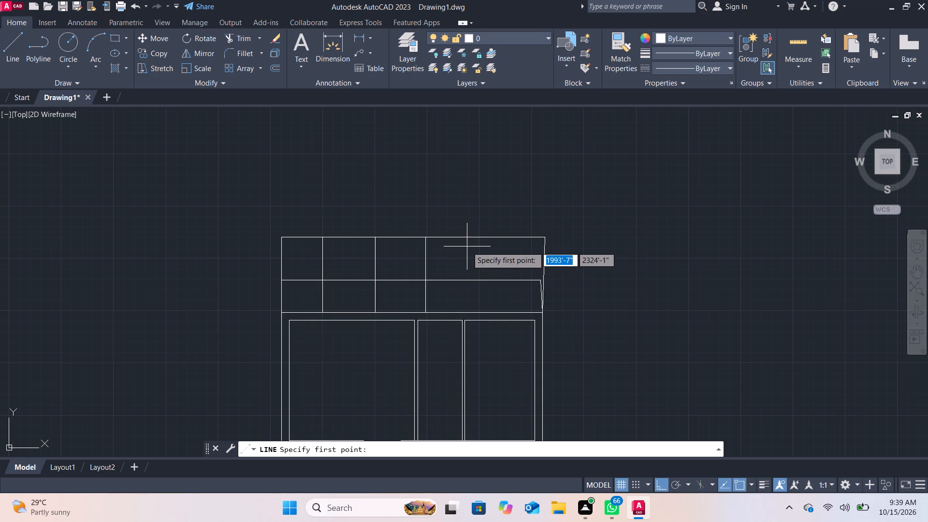
left_click(466, 237)
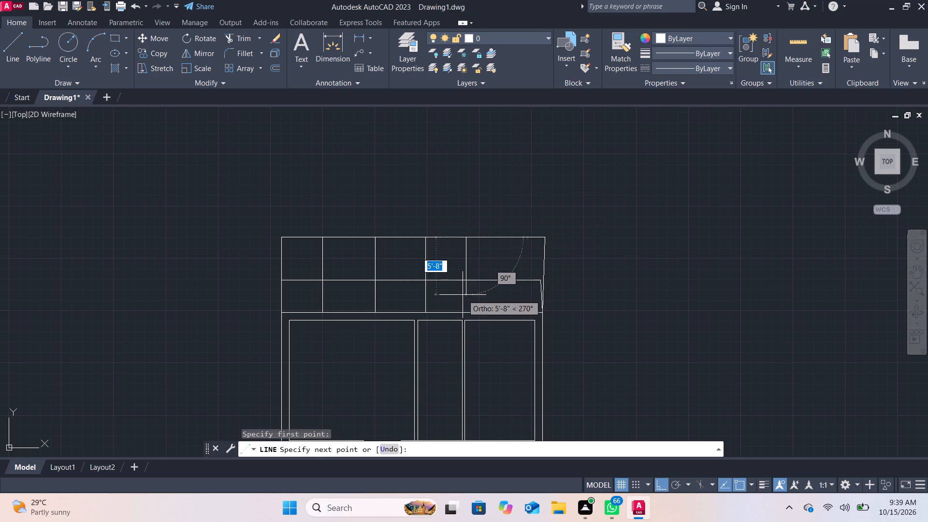
left_click(463, 312)
key("Return")
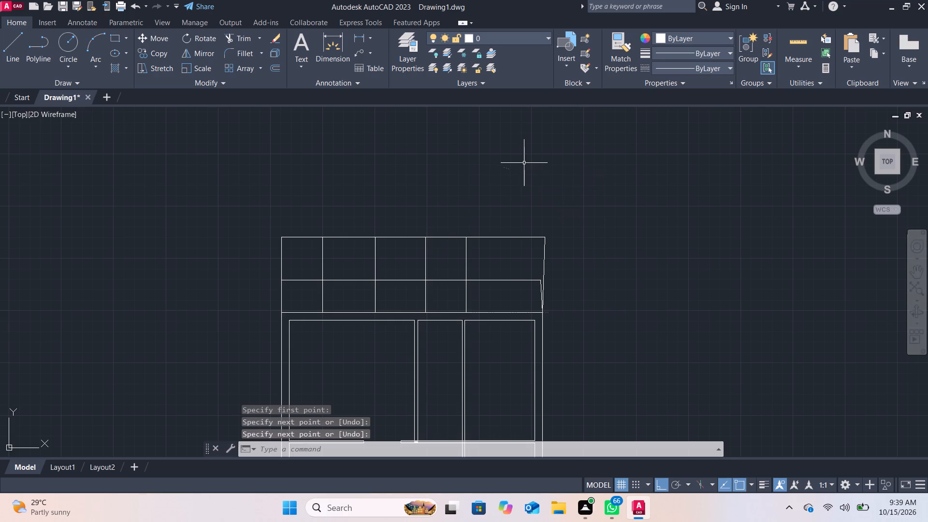
left_click(23, 37)
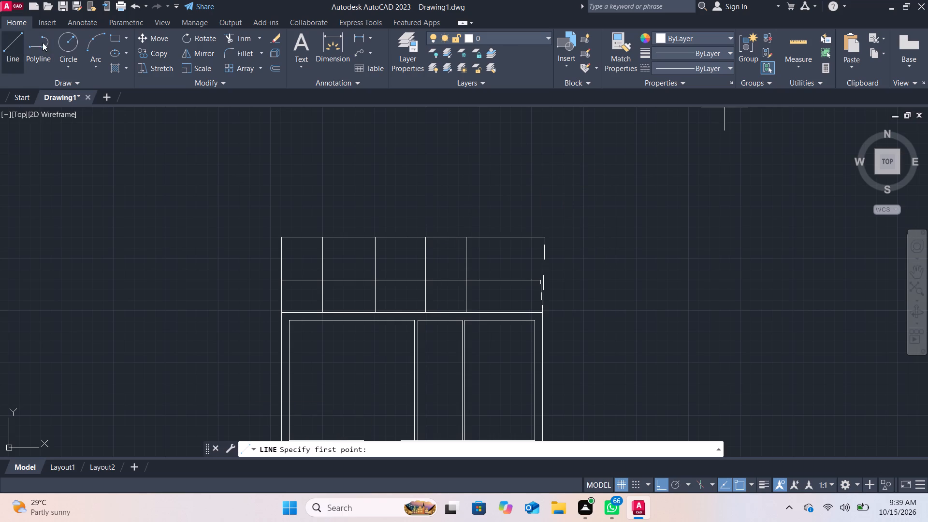
left_click(495, 237)
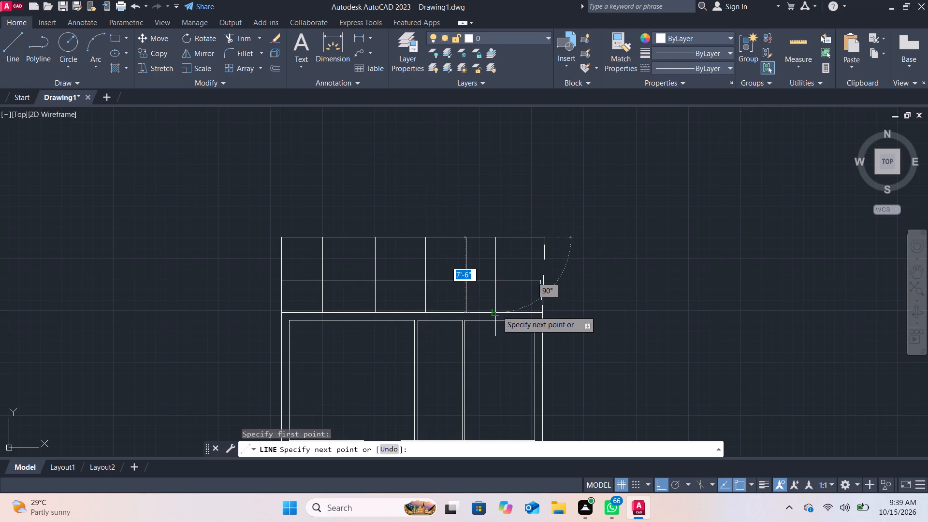
left_click(497, 311)
key("Return")
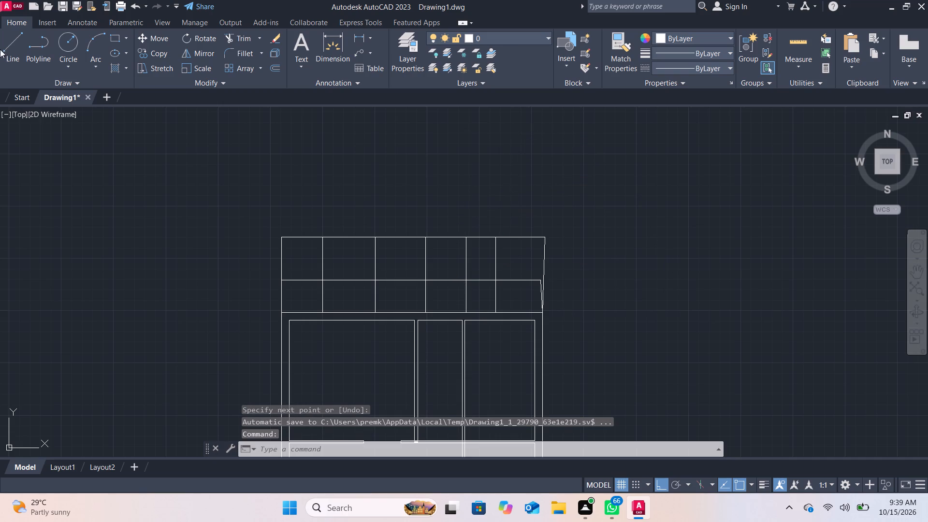
left_click(22, 41)
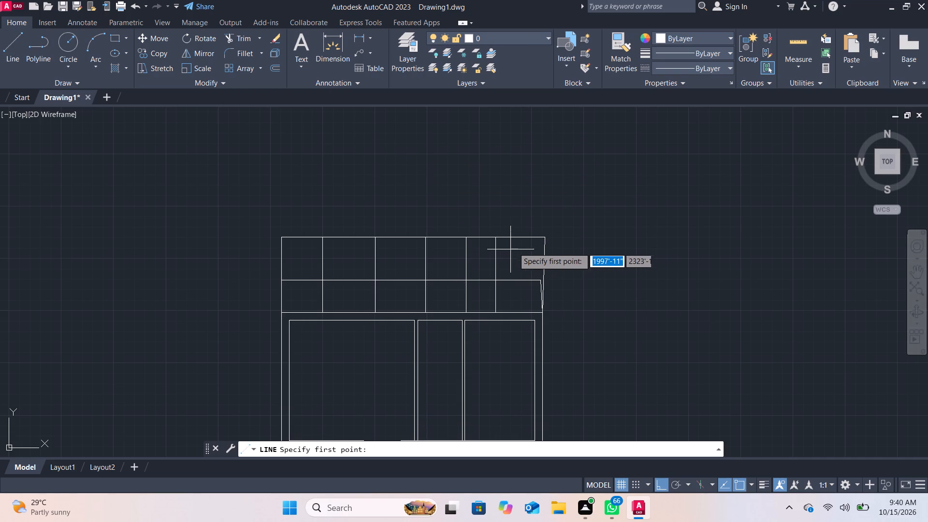
left_click(520, 237)
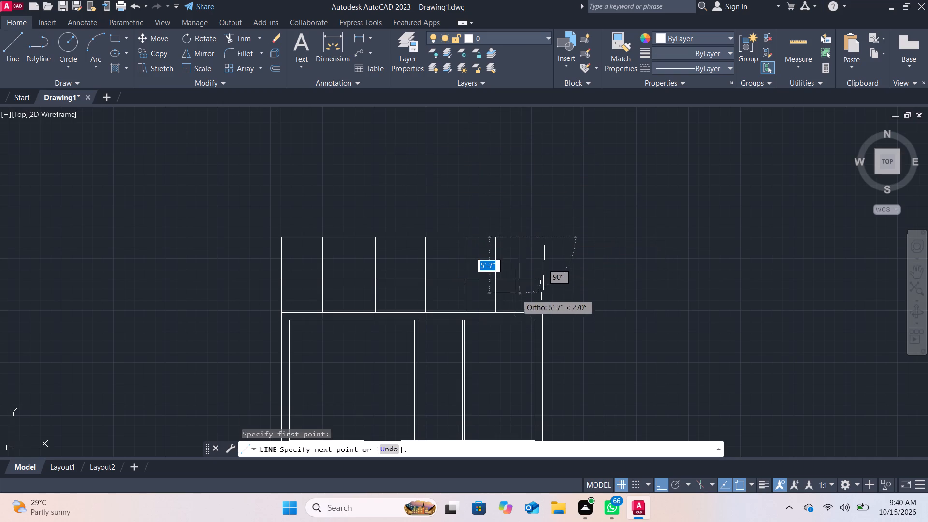
left_click(522, 310)
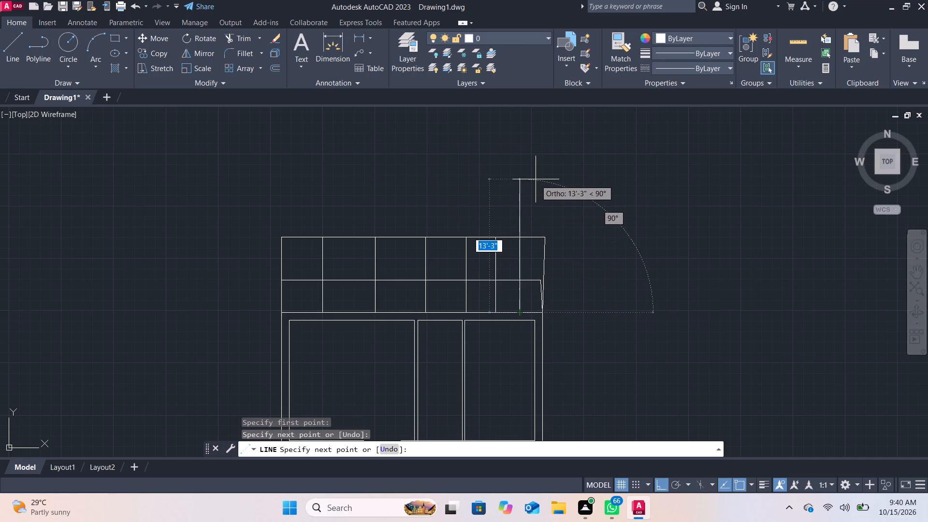
key("Return")
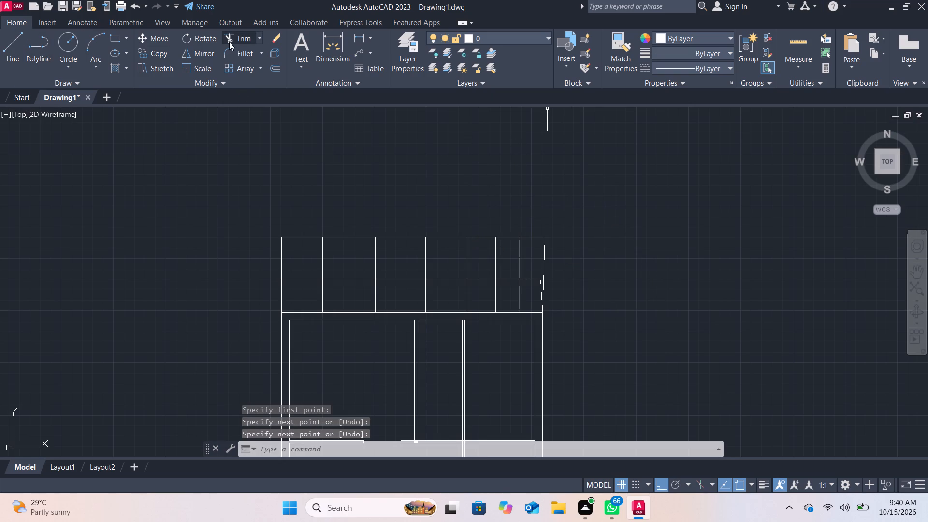
Trim away both slanted lines at the strips' right end and the horizontal line ends extending past the last vertical line.
left_click(242, 34)
scroll(603, 258, "up", 1)
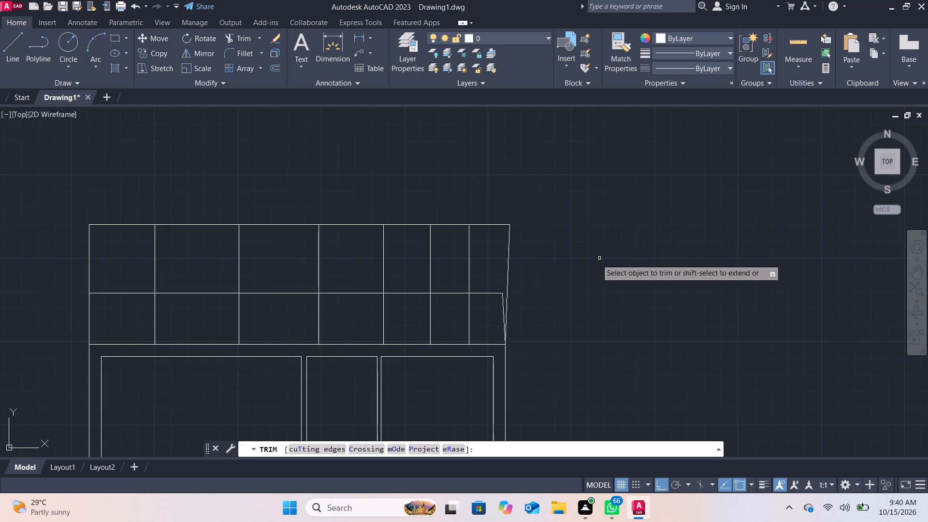
left_click(507, 321)
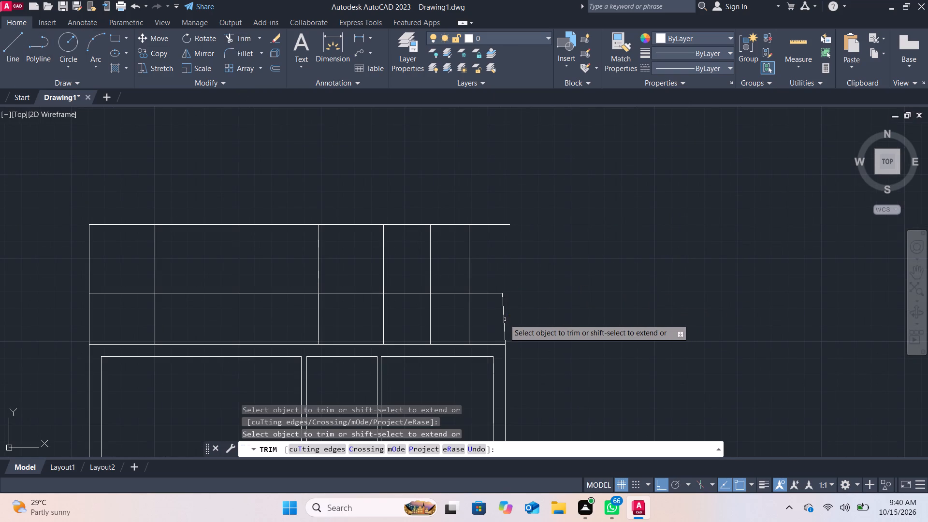
left_click(505, 317)
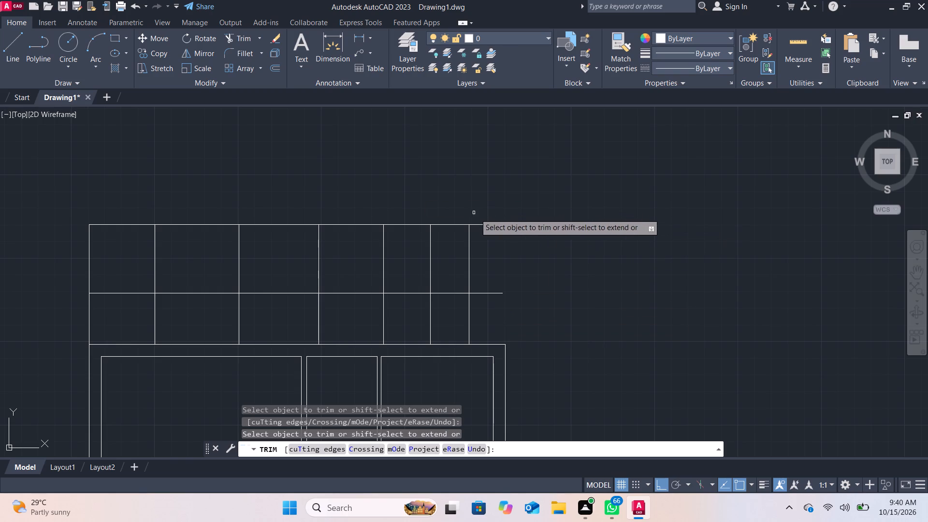
left_click(509, 225)
left_click(500, 292)
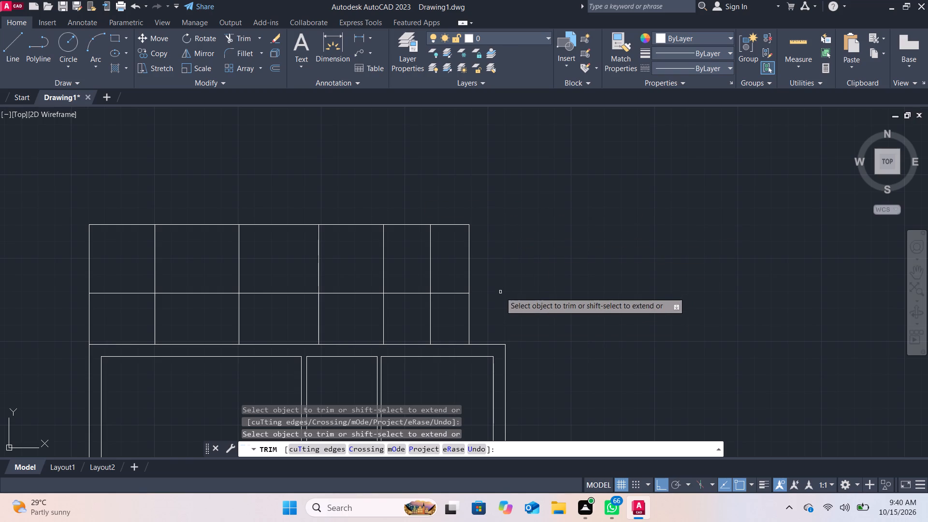
Draw a horizontal line across the upper strip at mid-height, from its left edge to the rightmost vertical line.
scroll(421, 267, "down", 1)
scroll(315, 262, "down", 1)
middle_click_drag(315, 262, 319, 261)
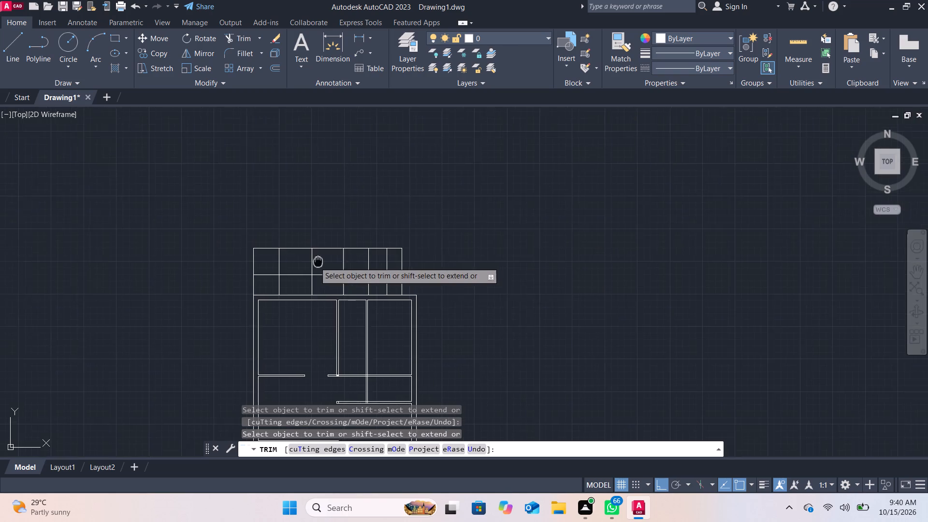
middle_click_drag(319, 261, 410, 258)
scroll(411, 252, "up", 2)
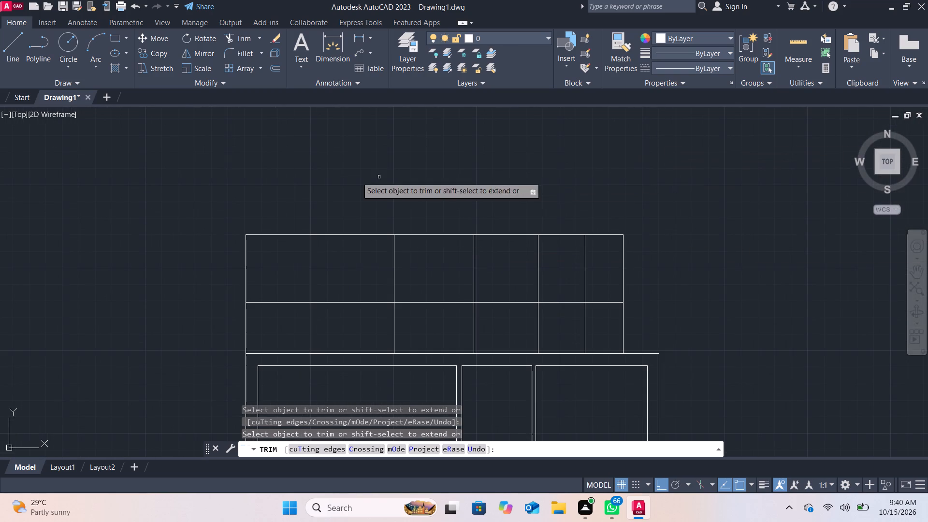
left_click(1, 41)
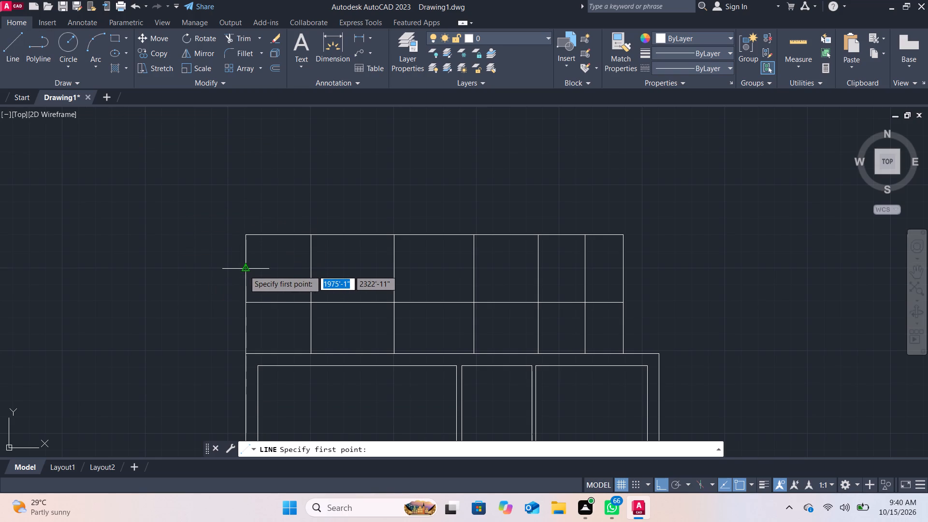
left_click(245, 270)
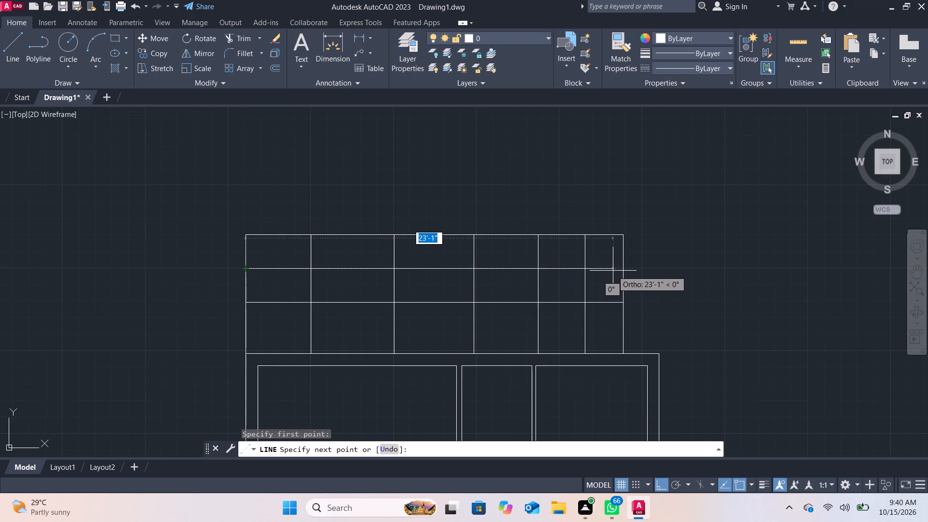
left_click(621, 271)
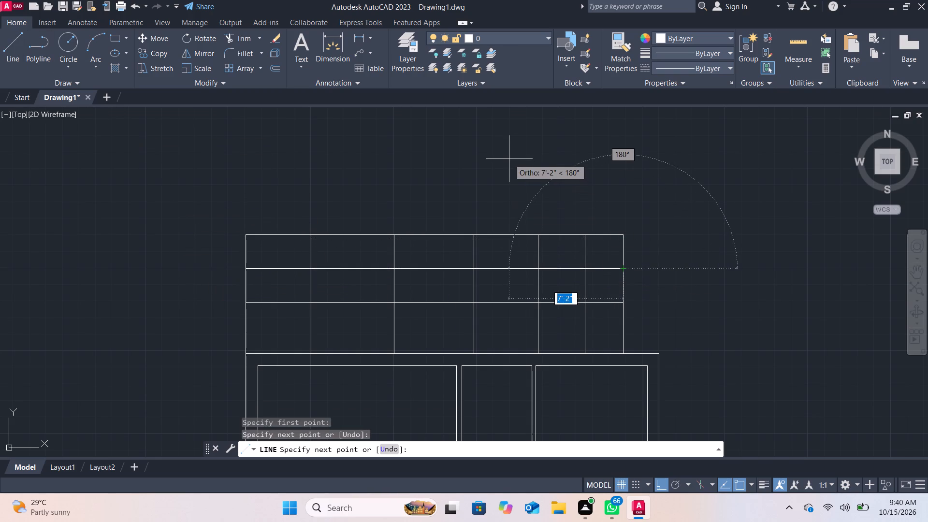
key("Return")
With Ortho off, draw an outward-bulging arc from the outer wall's top-right corner to the right wall, midway between the two middle cross partitions.
scroll(411, 315, "down", 1)
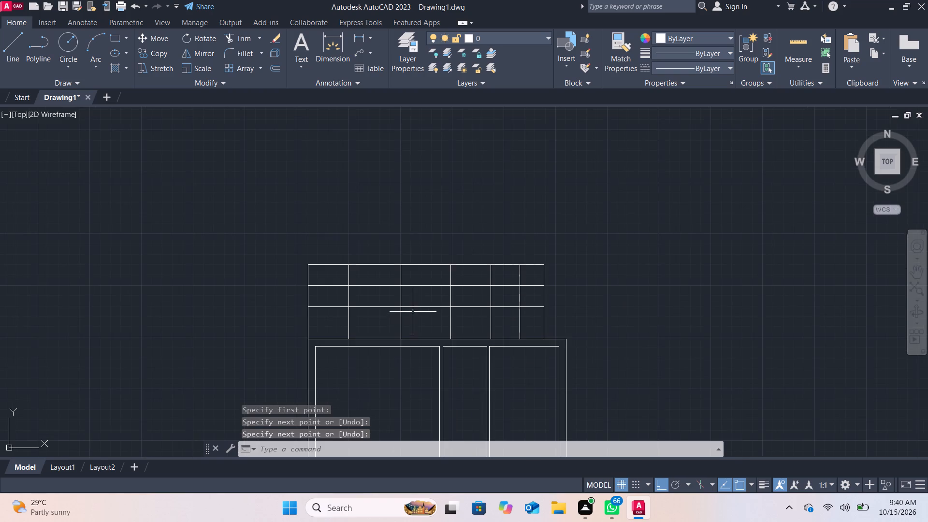
middle_click_drag(417, 312, 424, 208)
scroll(423, 202, "down", 1)
scroll(422, 200, "up", 1)
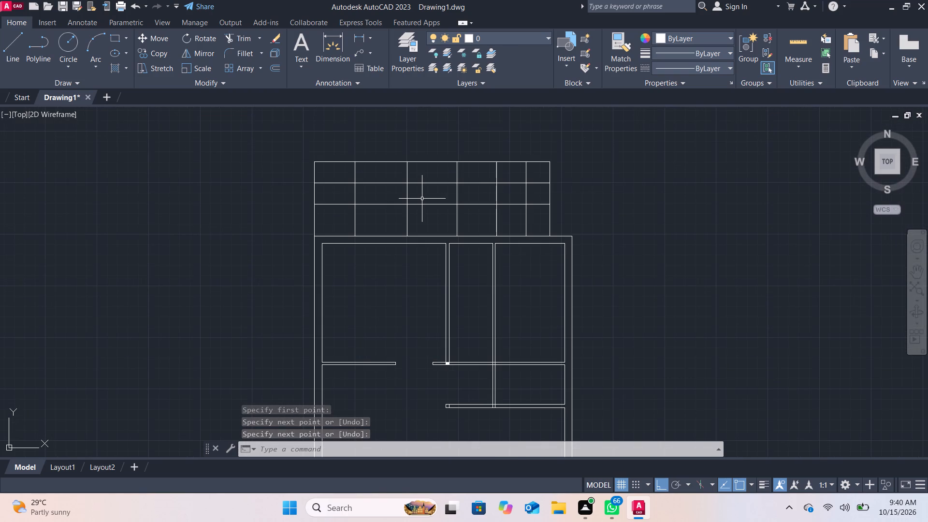
middle_click_drag(645, 251, 613, 224)
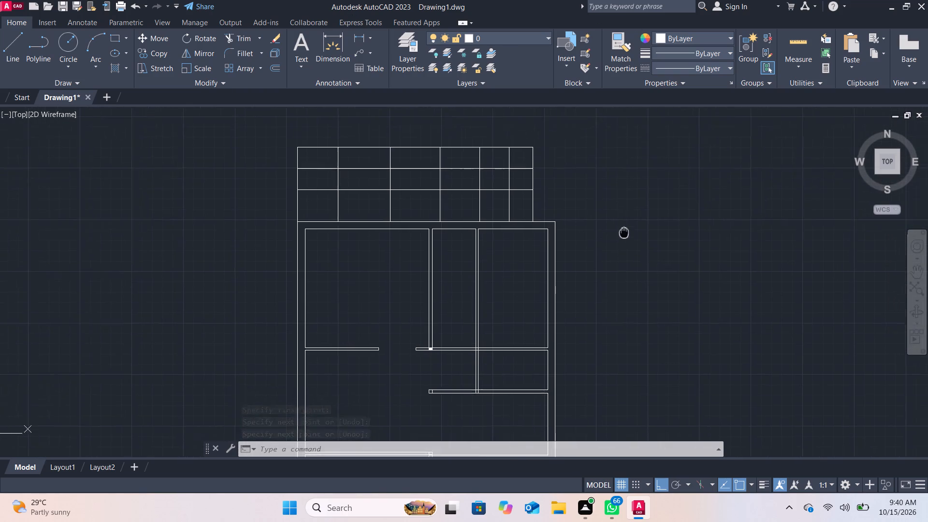
middle_click_drag(613, 224, 565, 186)
scroll(562, 180, "up", 1)
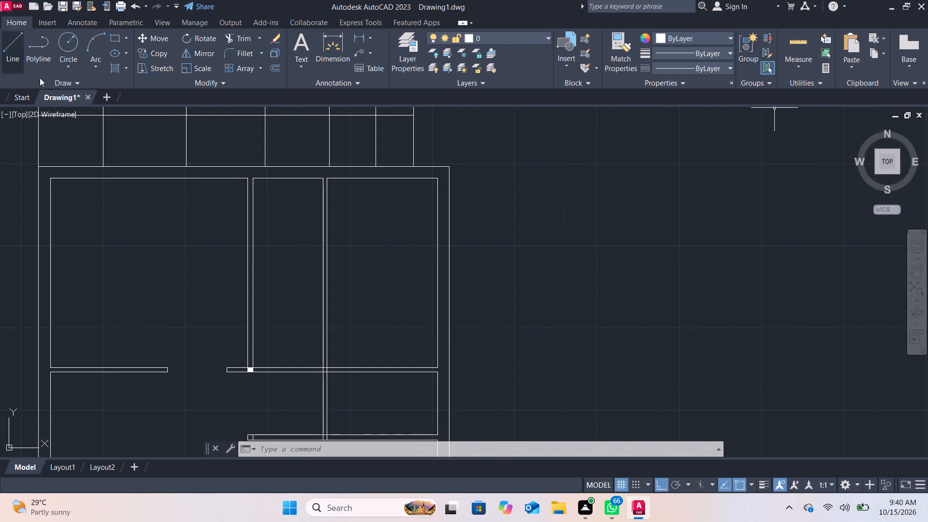
left_click(94, 43)
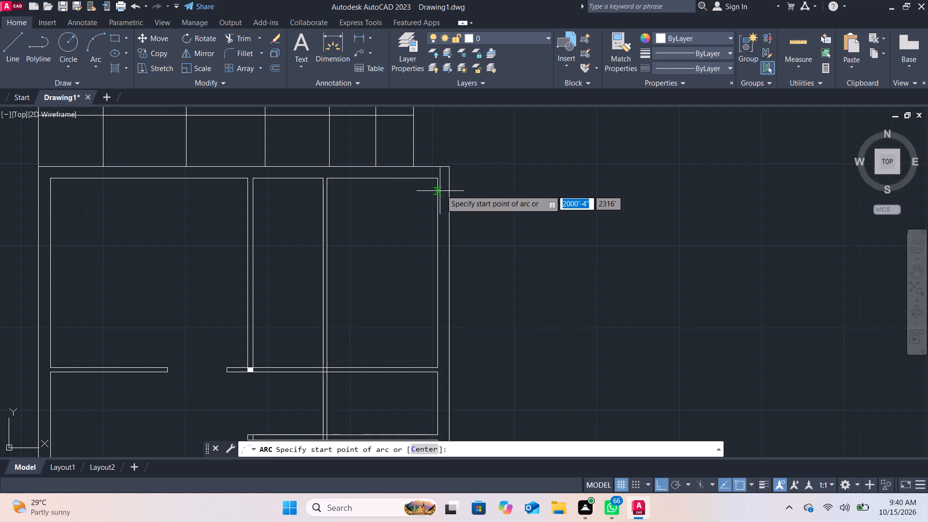
left_click(449, 169)
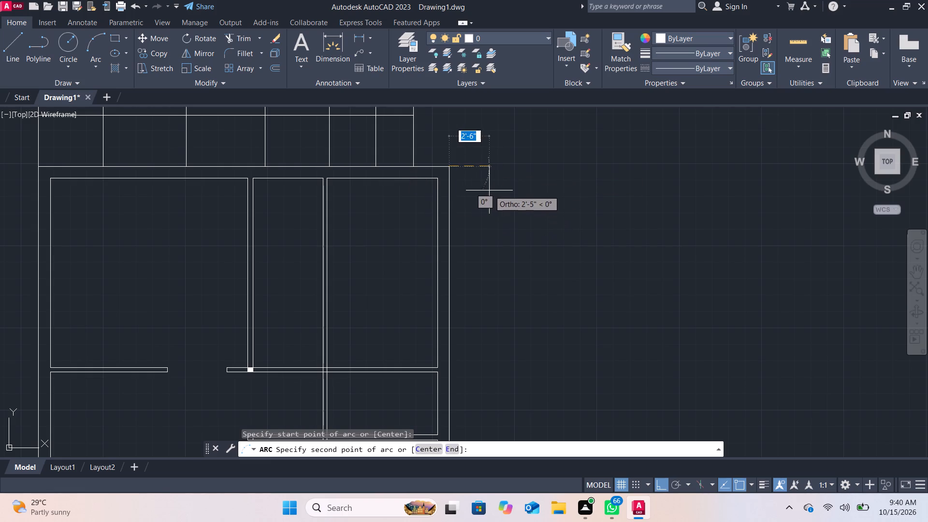
left_click(663, 492)
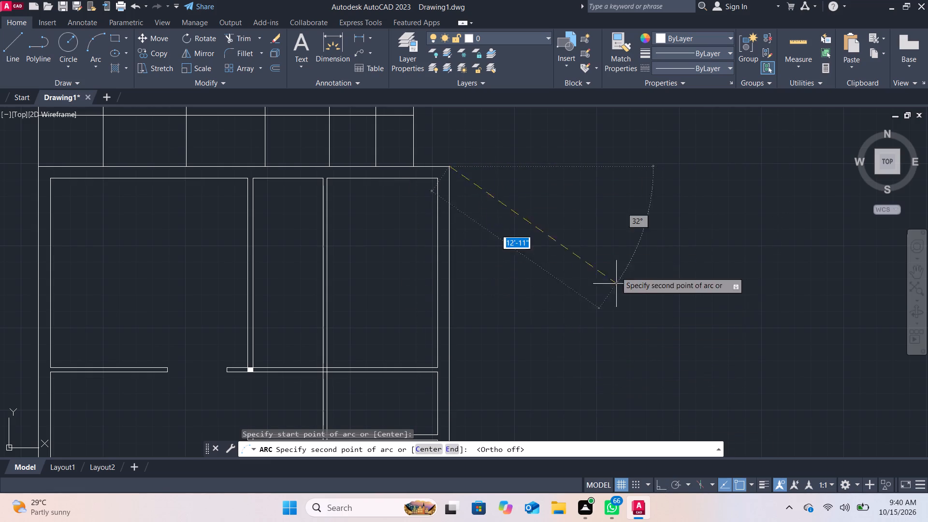
left_click(612, 248)
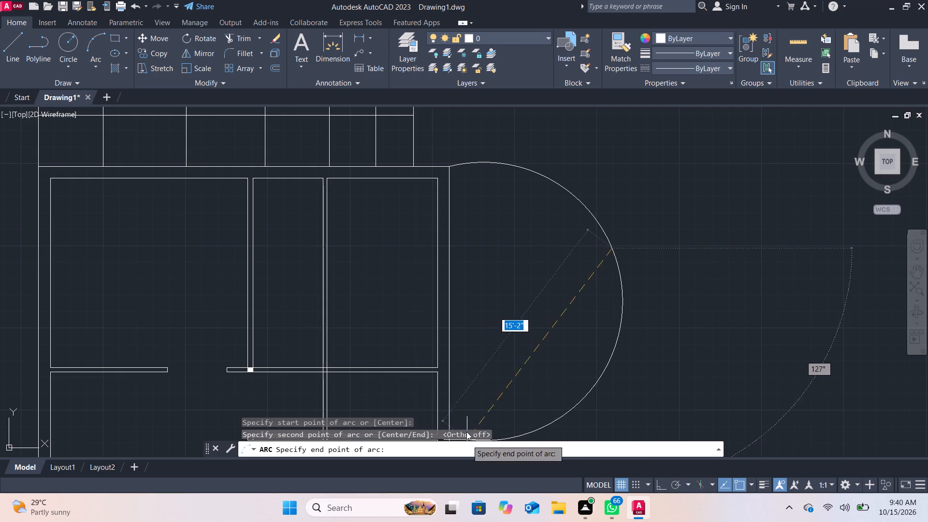
middle_click_drag(449, 377, 441, 232)
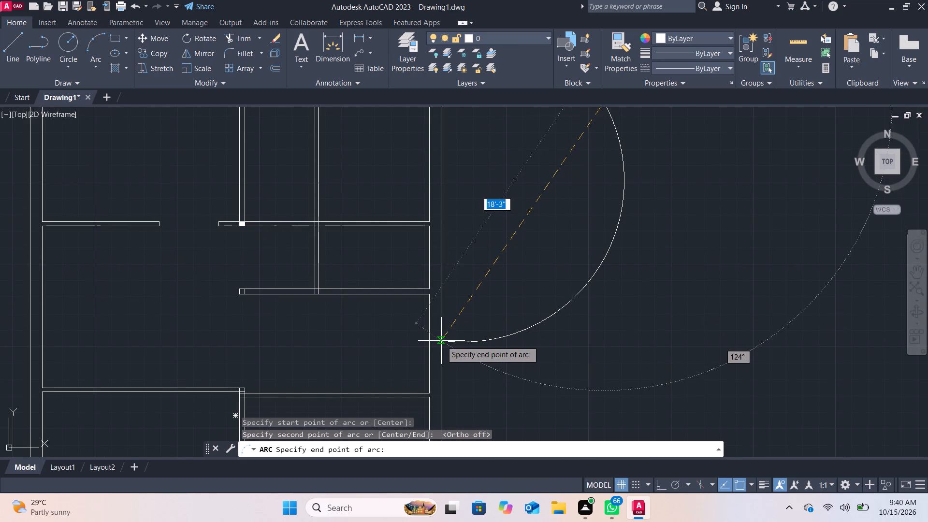
left_click(441, 341)
Draw a second outward-bulging arc from the first arc's lower end to the right outer wall, just above its bottom-right corner.
scroll(478, 257, "down", 1)
middle_click_drag(478, 257, 478, 270)
scroll(532, 206, "down", 2)
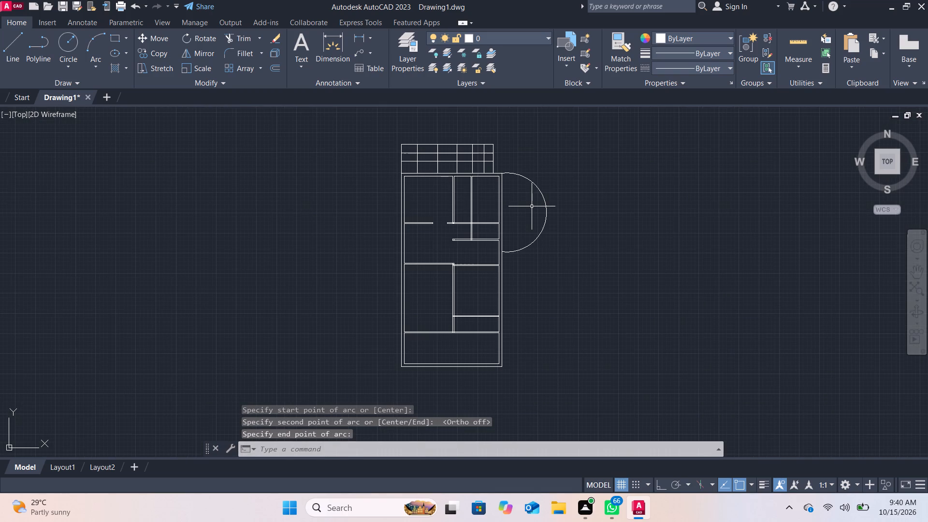
middle_click_drag(532, 206, 530, 222)
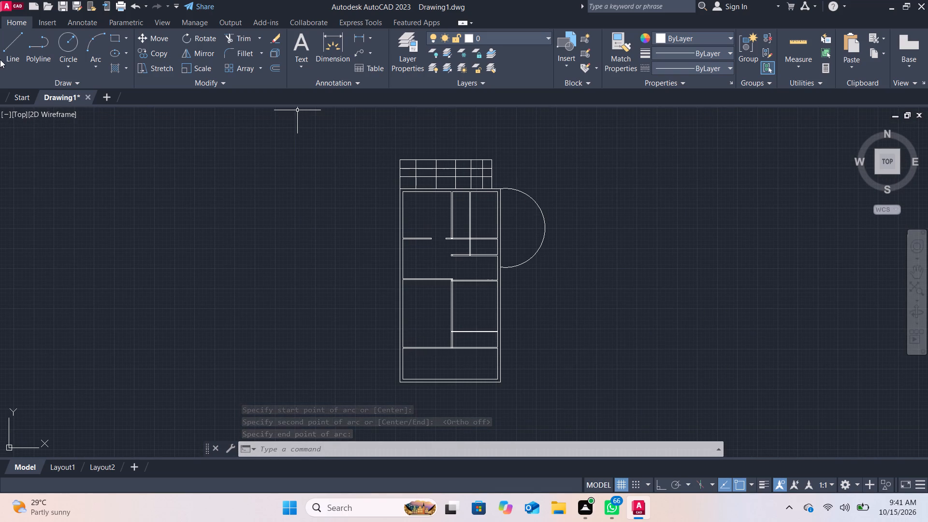
left_click(95, 42)
scroll(519, 270, "up", 1)
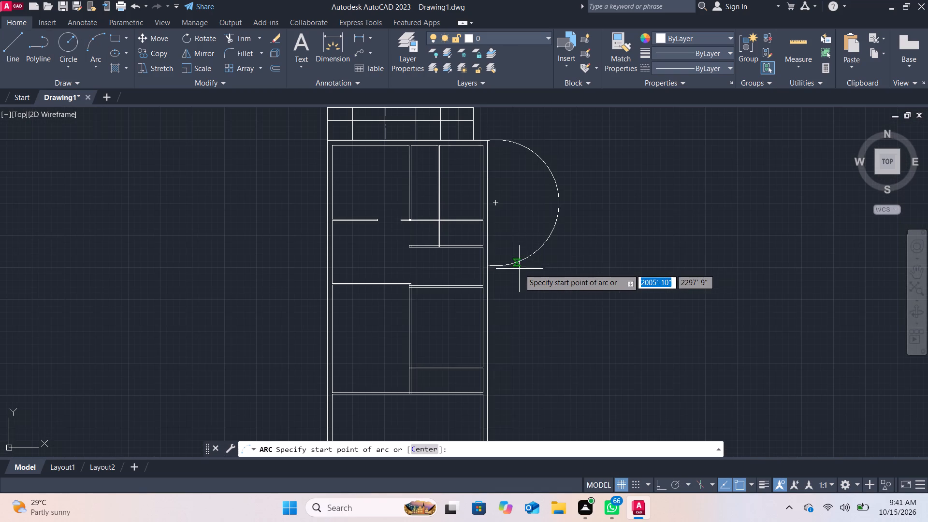
left_click(490, 264)
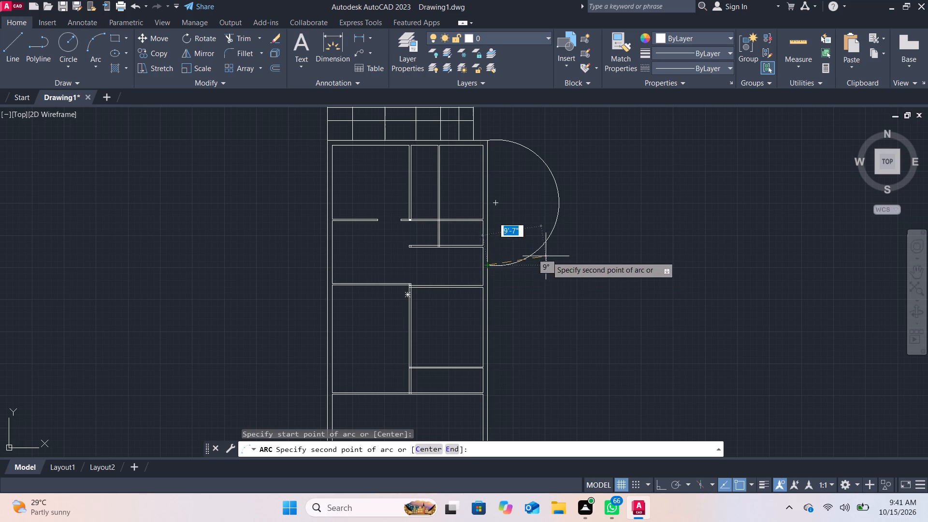
left_click(573, 327)
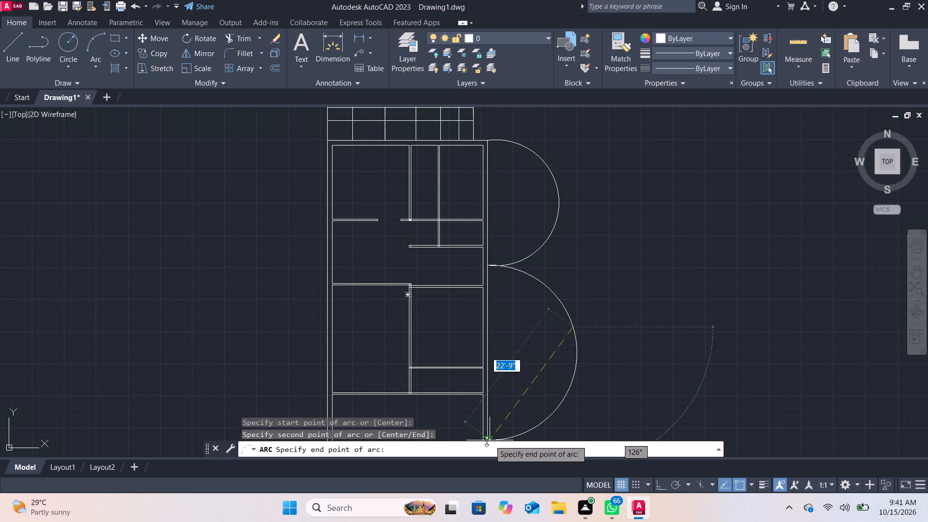
middle_click_drag(488, 411, 477, 256)
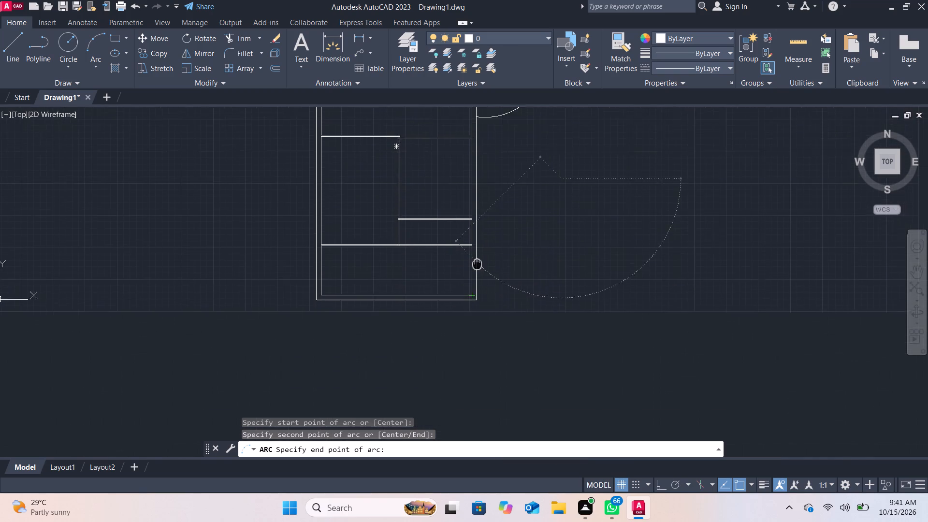
middle_click_drag(477, 256, 477, 253)
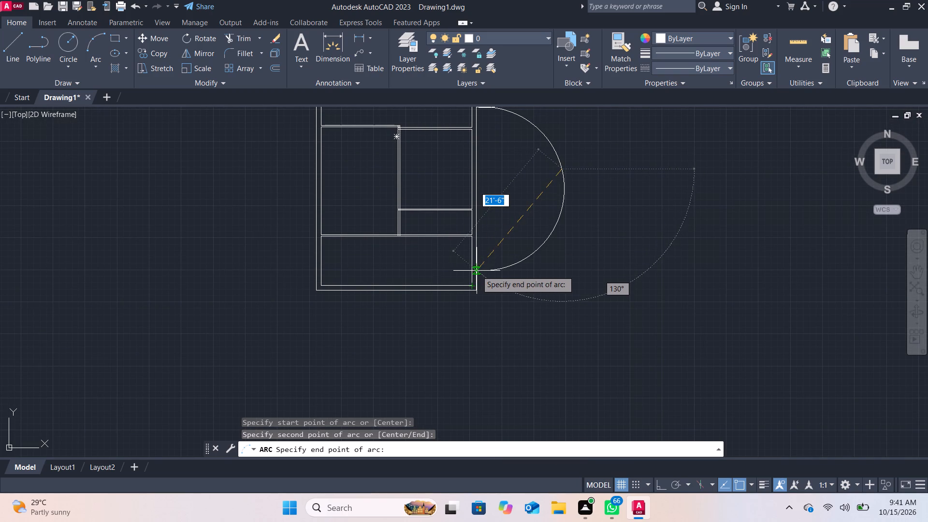
left_click(477, 271)
middle_click_drag(538, 210, 529, 289)
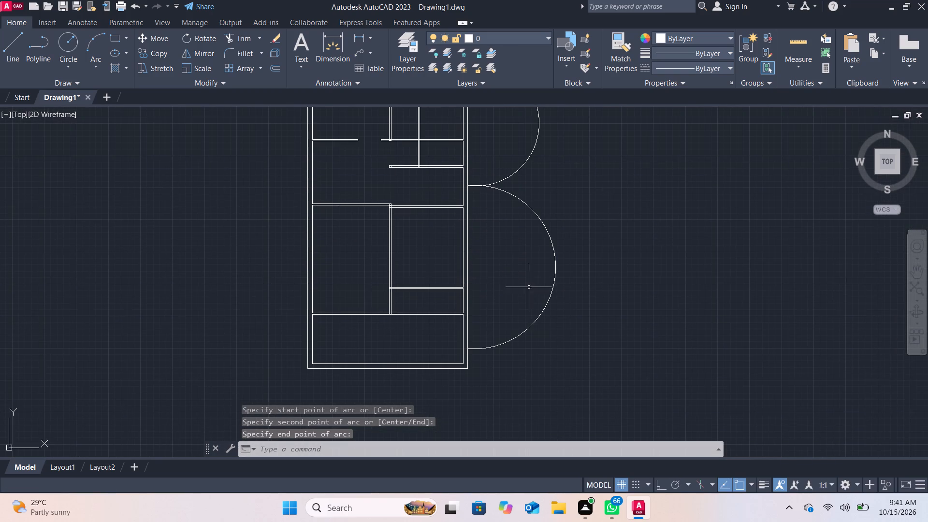
scroll(529, 286, "down", 1)
middle_click_drag(529, 278, 533, 312)
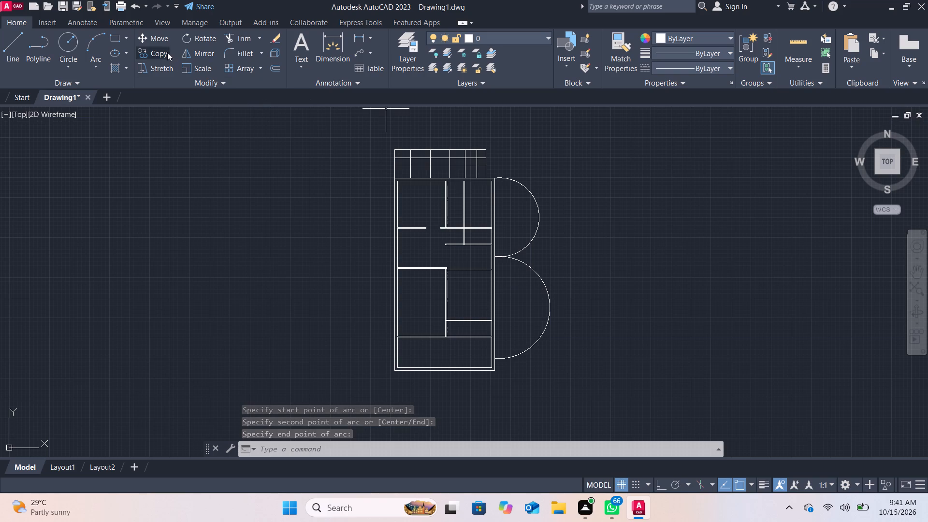
Trim away the two short vertical lines at the free left end of the cross partition below the filled column.
scroll(508, 254, "up", 2)
scroll(388, 205, "up", 2)
middle_click_drag(354, 214, 358, 212)
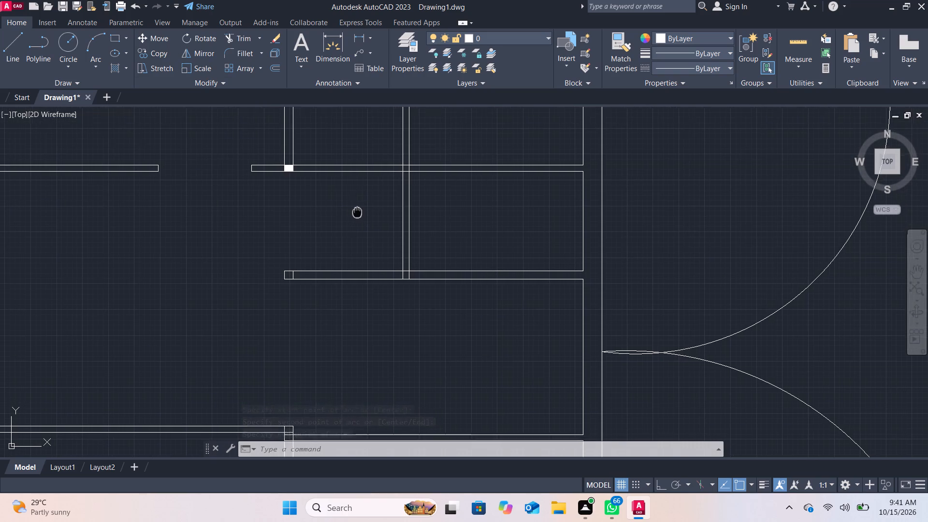
middle_click_drag(358, 212, 485, 249)
scroll(465, 244, "up", 1)
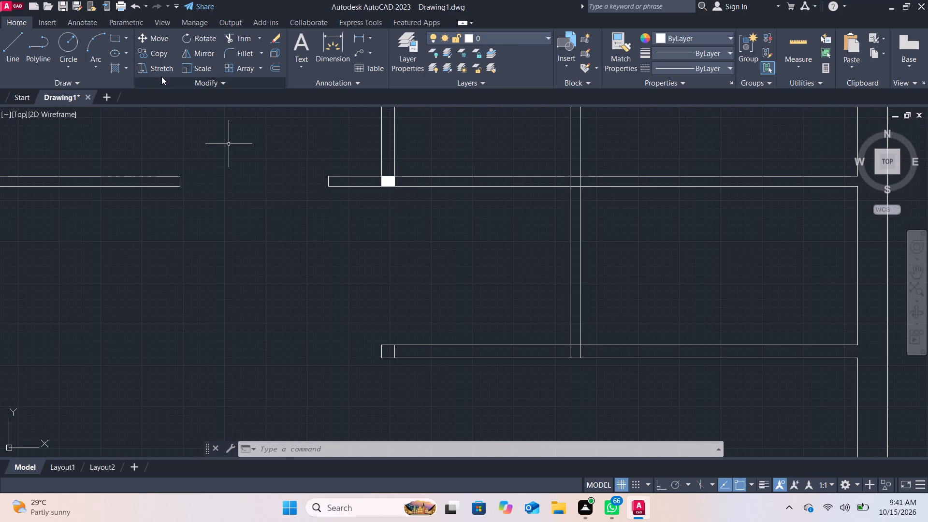
left_click(232, 39)
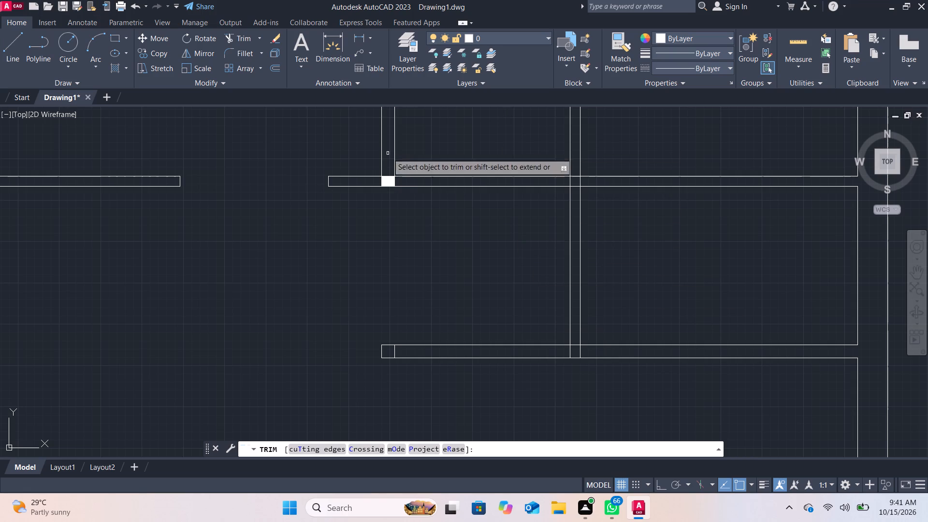
left_click(382, 349)
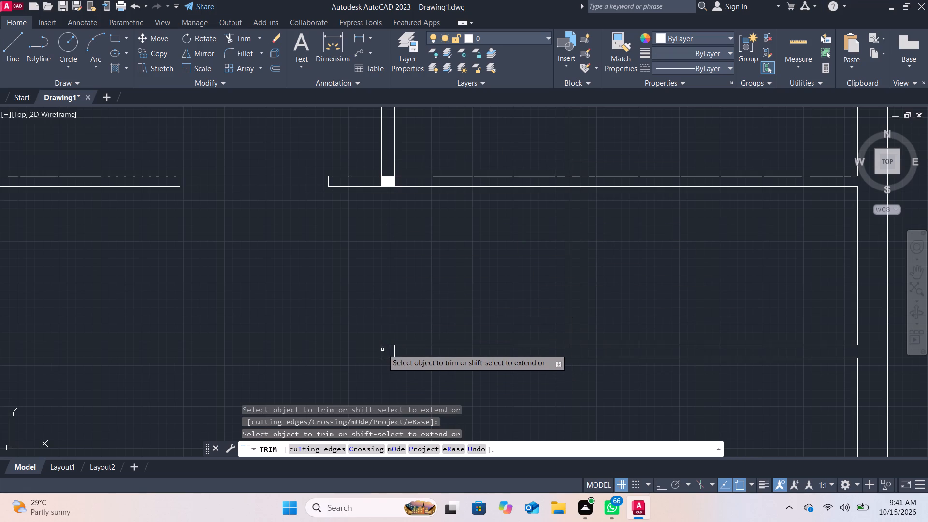
left_click(396, 351)
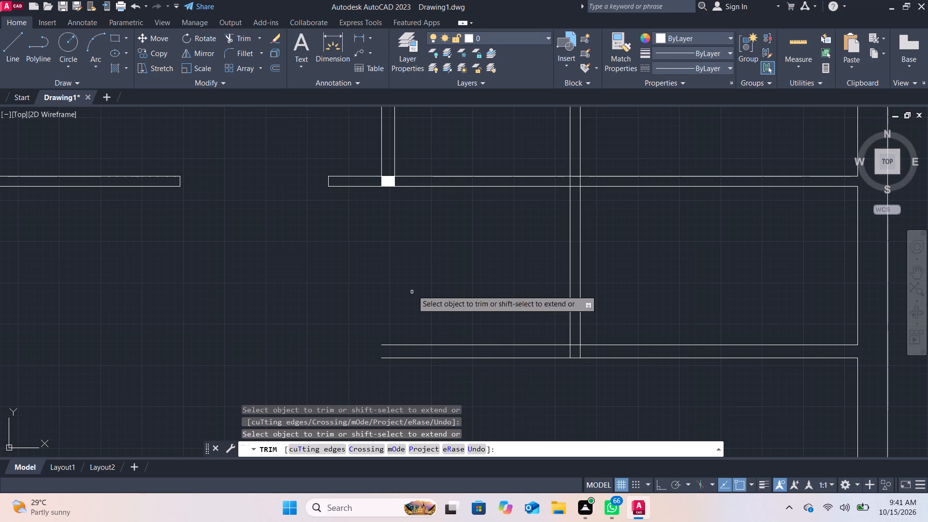
Draw a column outline about 9" wide at that partition's open left end, rising about 6" above its upper line and projecting below its lower line.
left_click(14, 43)
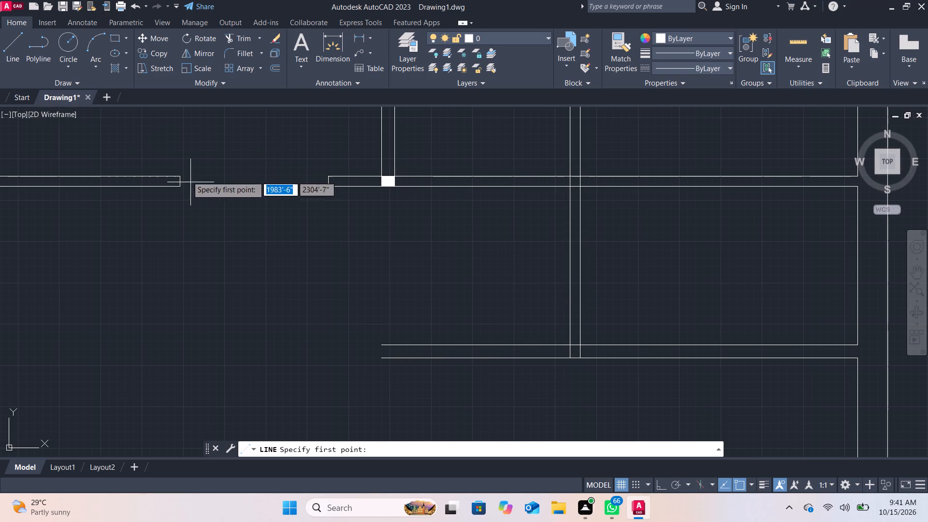
left_click(381, 347)
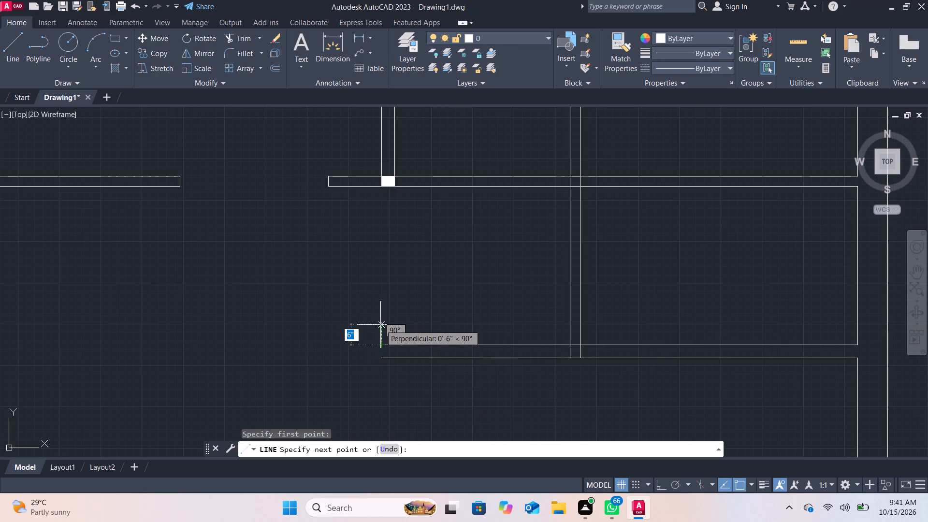
left_click(380, 325)
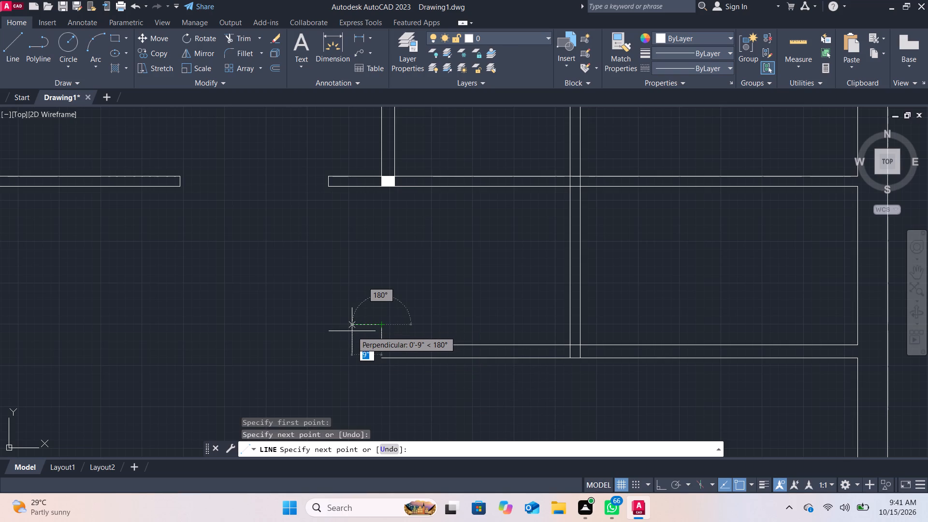
left_click(353, 330)
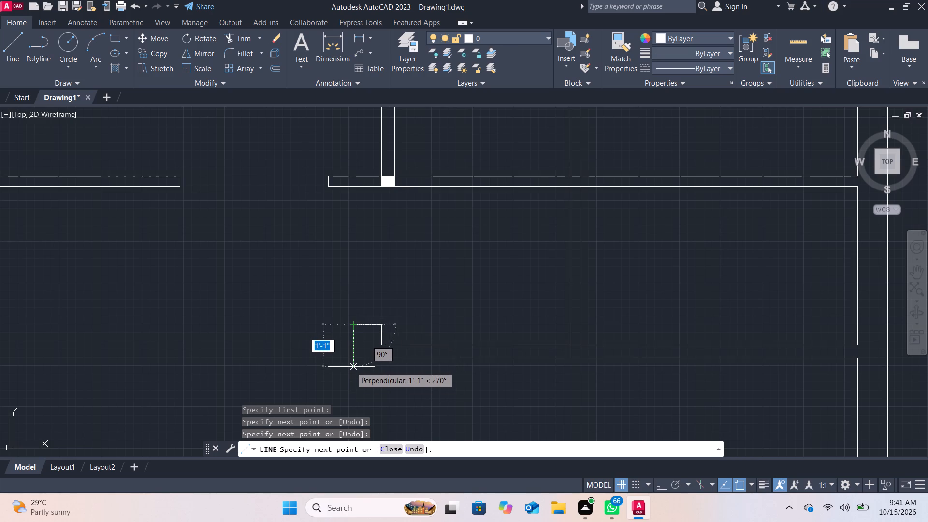
left_click(351, 373)
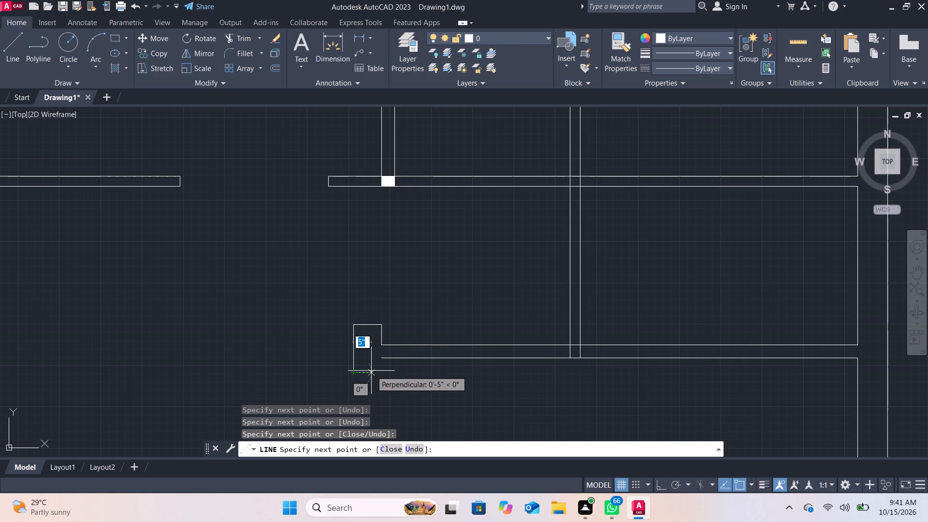
left_click(380, 371)
left_click(381, 359)
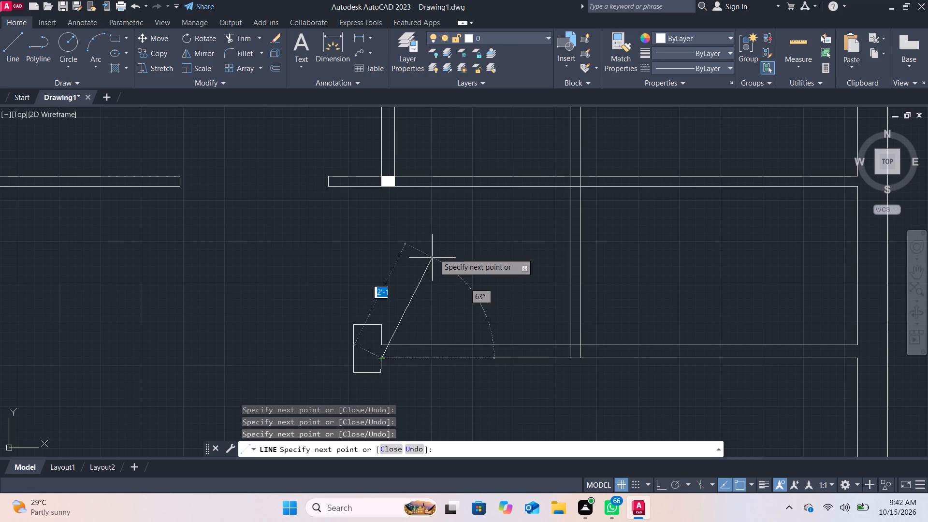
key("Return")
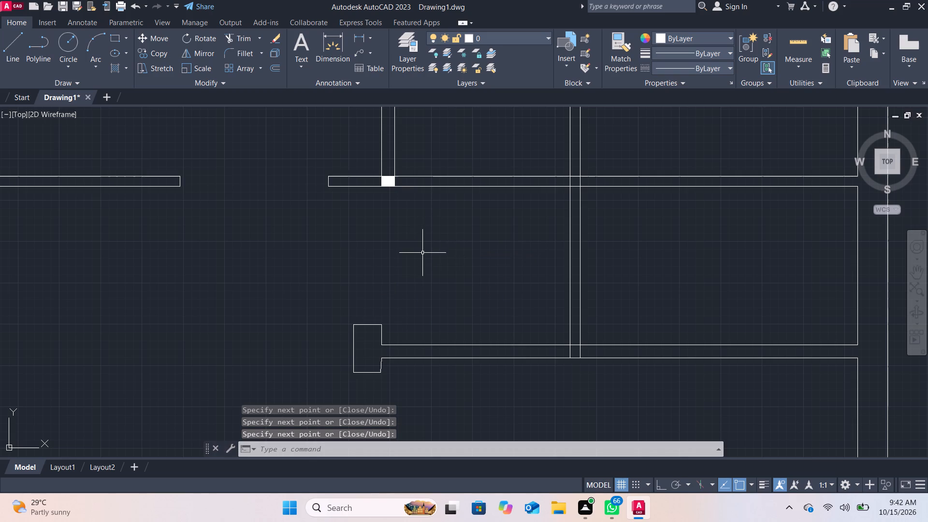
Trim both lines of the upper cross partition between the filled column and the vertical double-line partition.
scroll(433, 272, "down", 1)
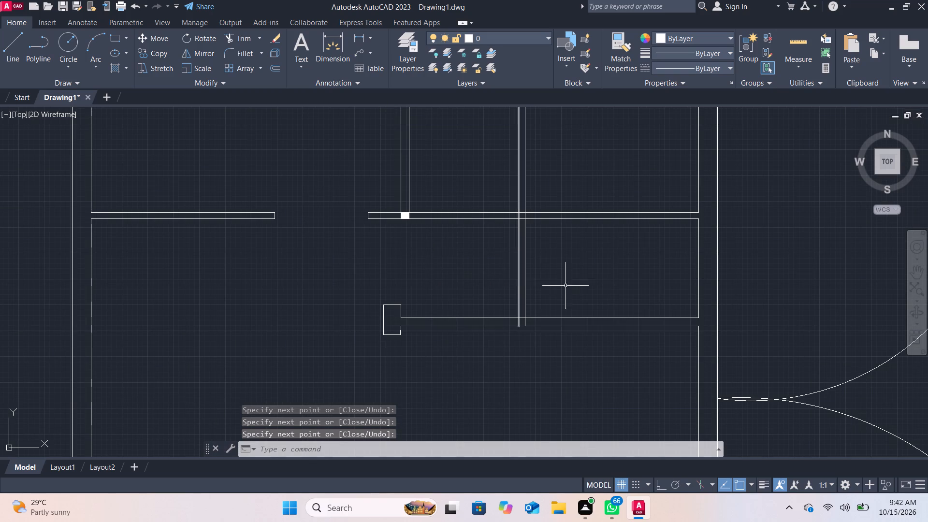
middle_click_drag(583, 297, 490, 300)
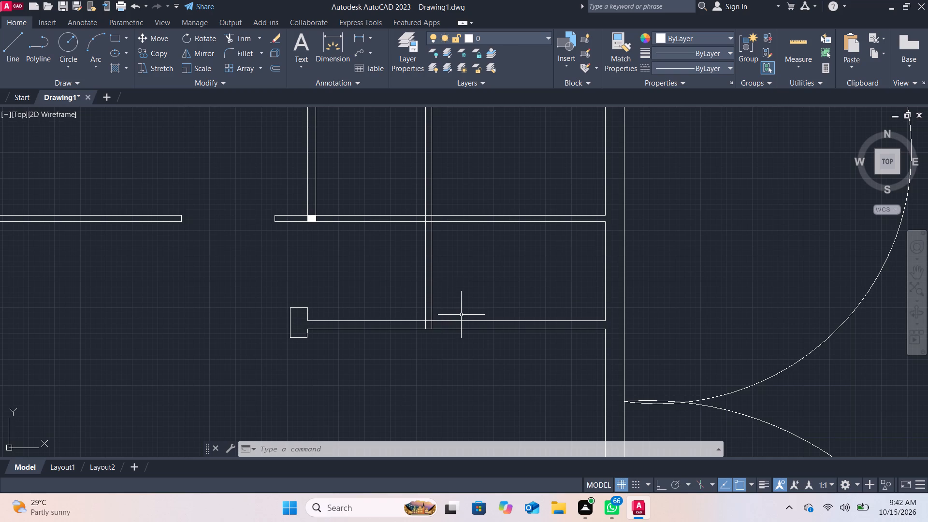
left_click(14, 43)
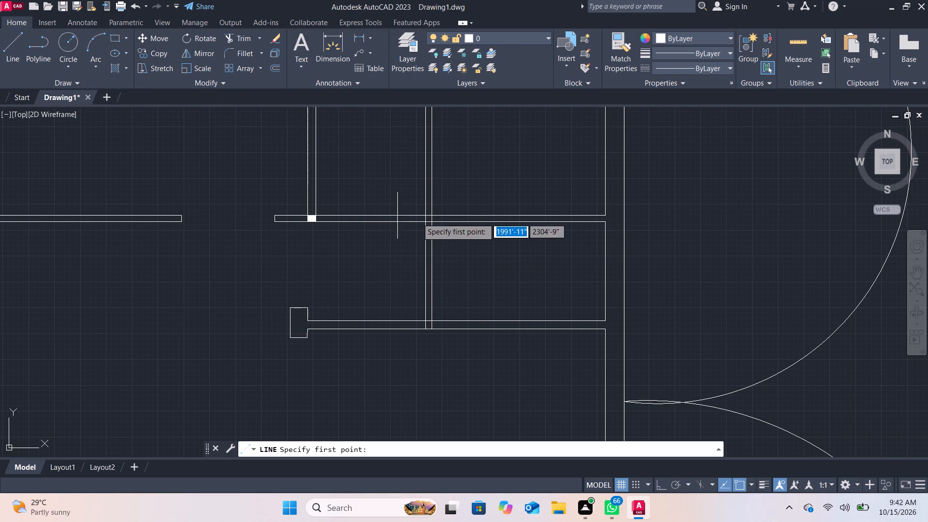
left_click(243, 37)
left_click_drag(384, 193, 367, 263)
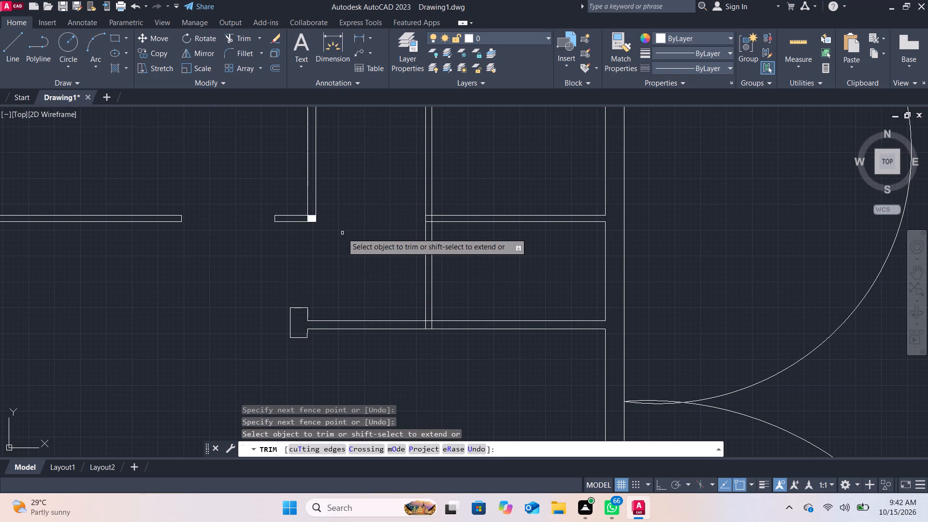
Close the gap in the right wall's inner face with a short vertical line across the upper cross partition's right end.
scroll(342, 233, "down", 1)
middle_click_drag(342, 231, 319, 275)
scroll(335, 255, "up", 1)
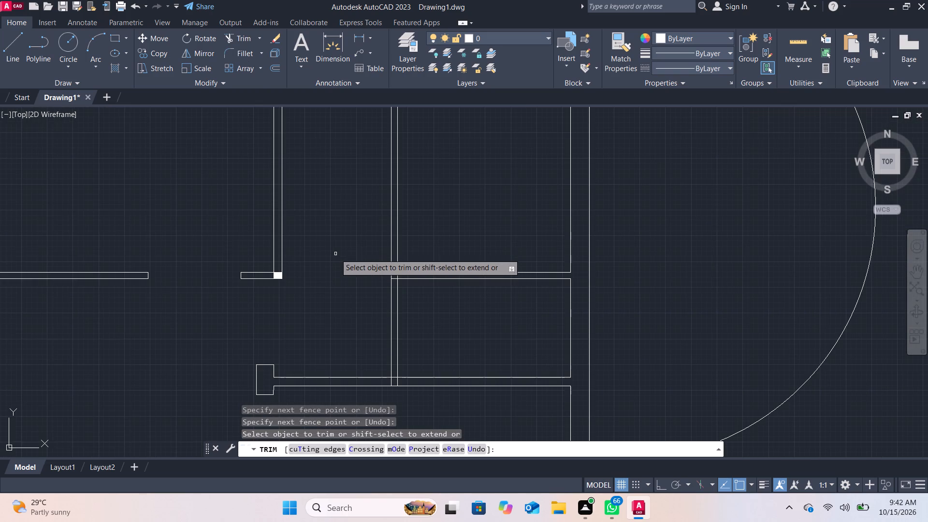
left_click(23, 42)
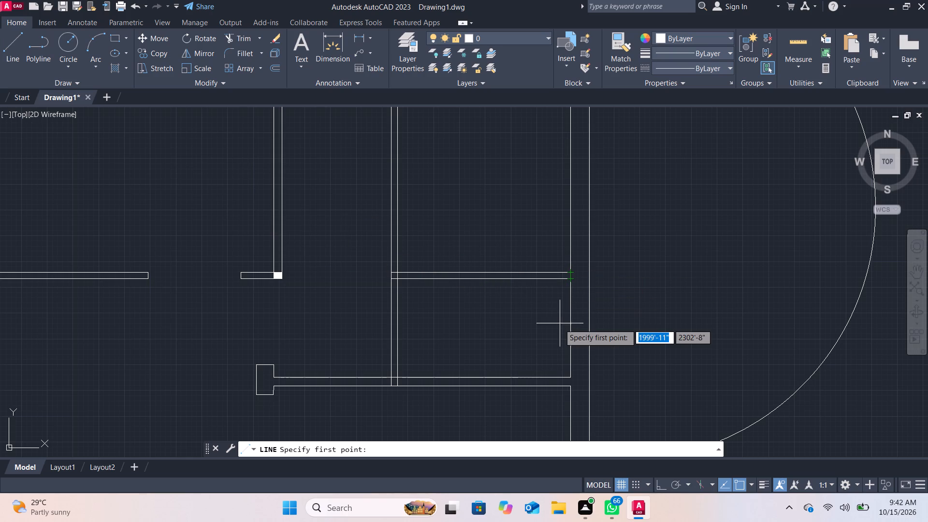
left_click(572, 272)
left_click(570, 280)
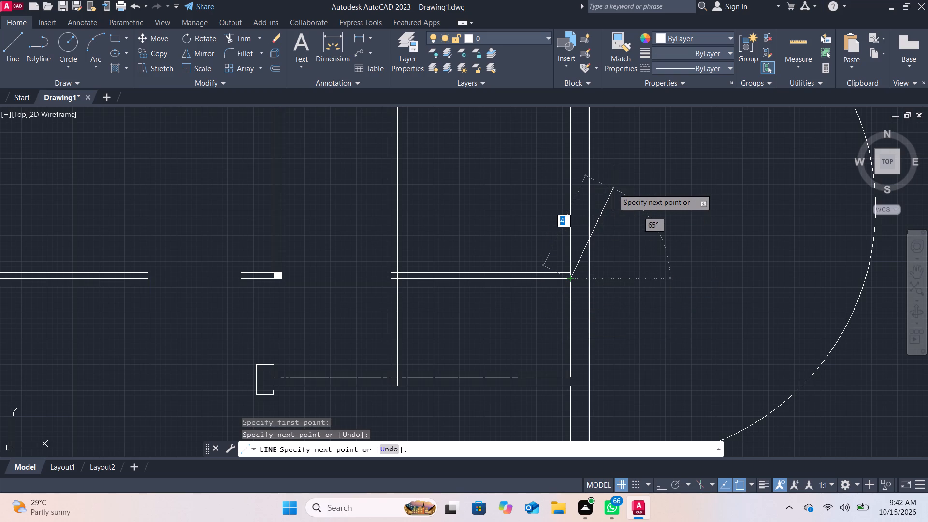
key("Return")
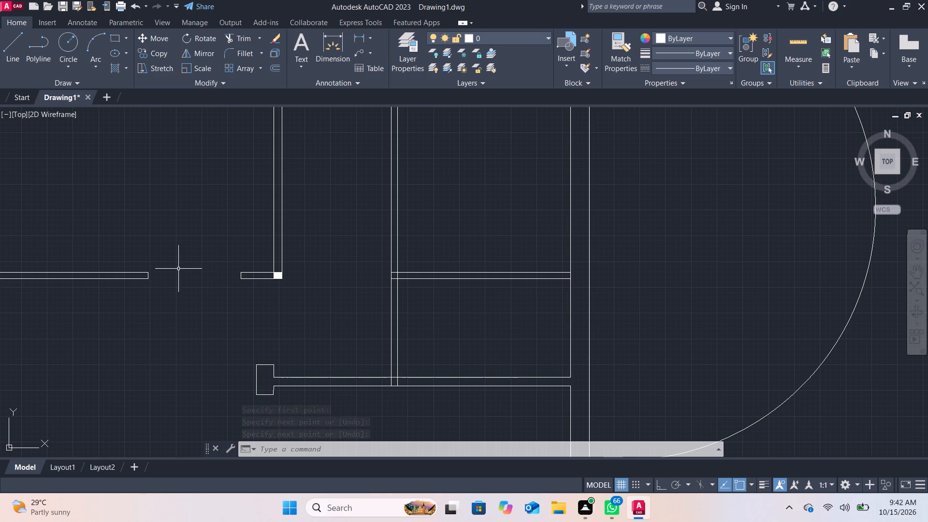
Cut an opening about 2'-5" wide in the upper cross partition beside the right wall, capping the cut end with a short vertical line.
middle_click_drag(358, 305, 320, 314)
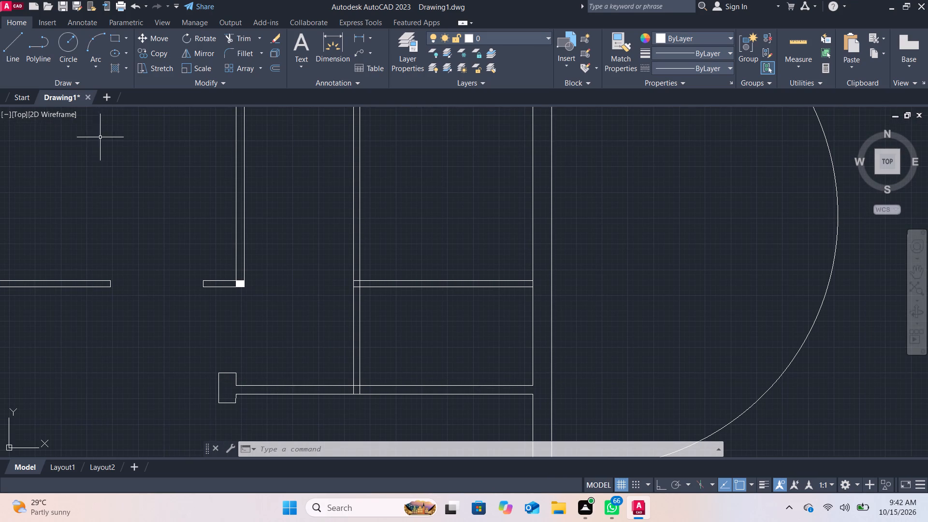
left_click(19, 39)
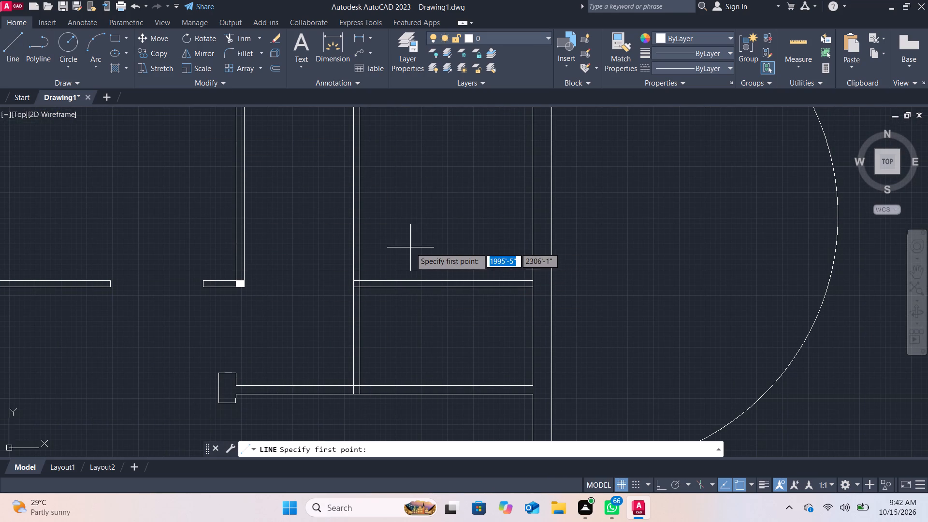
left_click(474, 280)
left_click(476, 287)
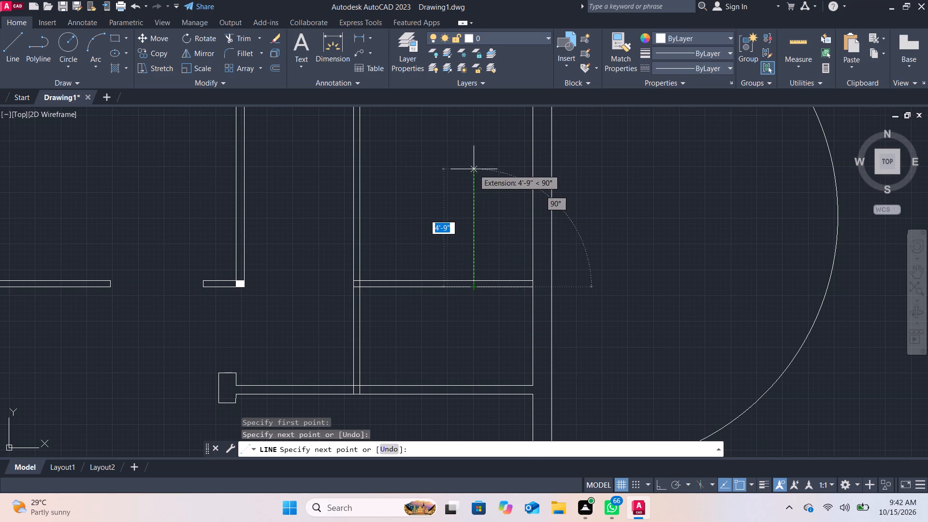
key("Return")
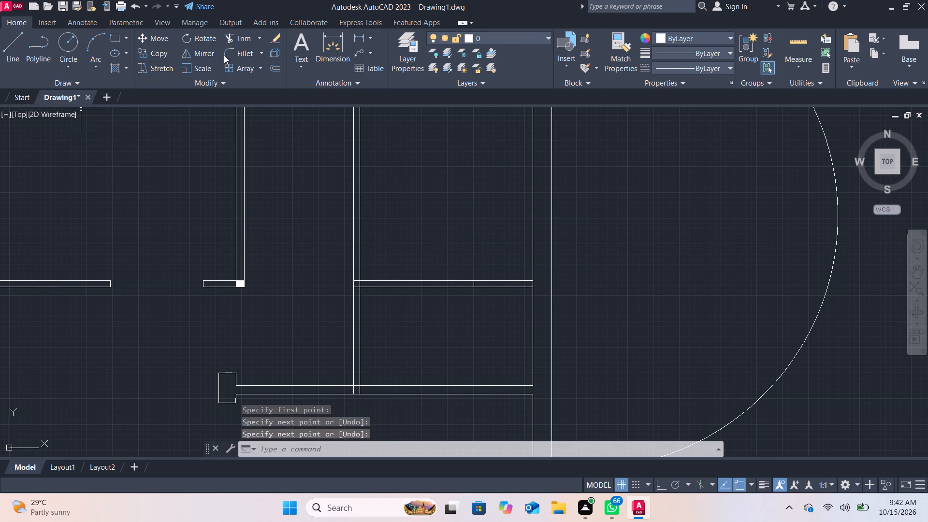
left_click(237, 39)
left_click_drag(498, 291, 498, 265)
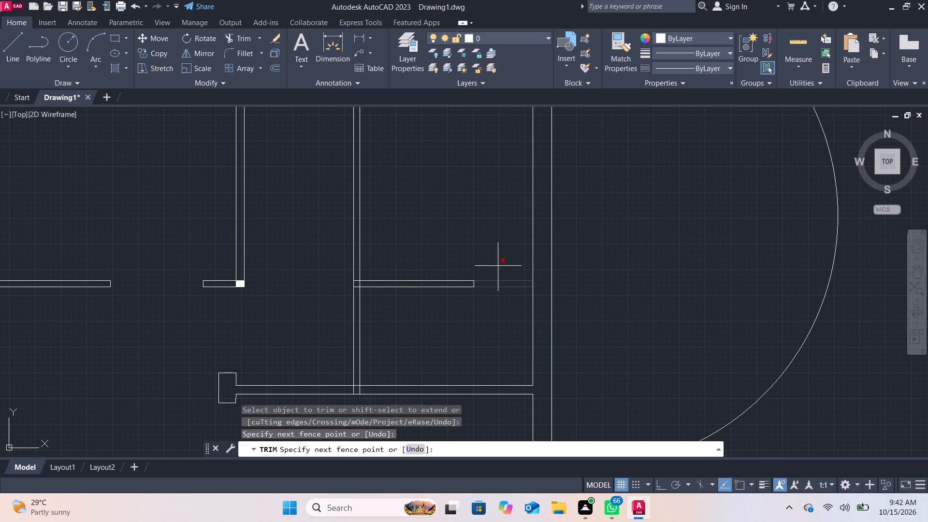
left_click_drag(498, 265, 498, 264)
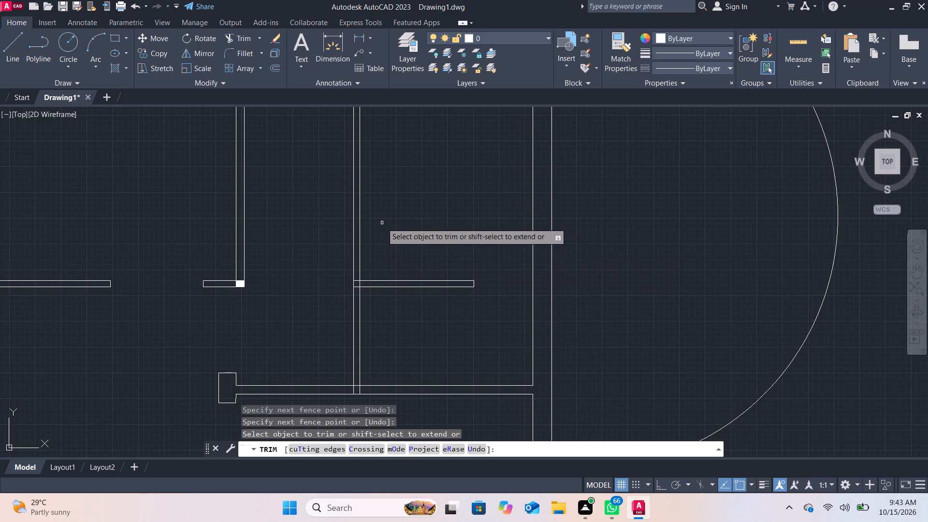
Trim away both lines of the vertical double-line partition above the upper cross partition.
middle_click_drag(396, 209, 399, 308)
left_click_drag(390, 273, 347, 272)
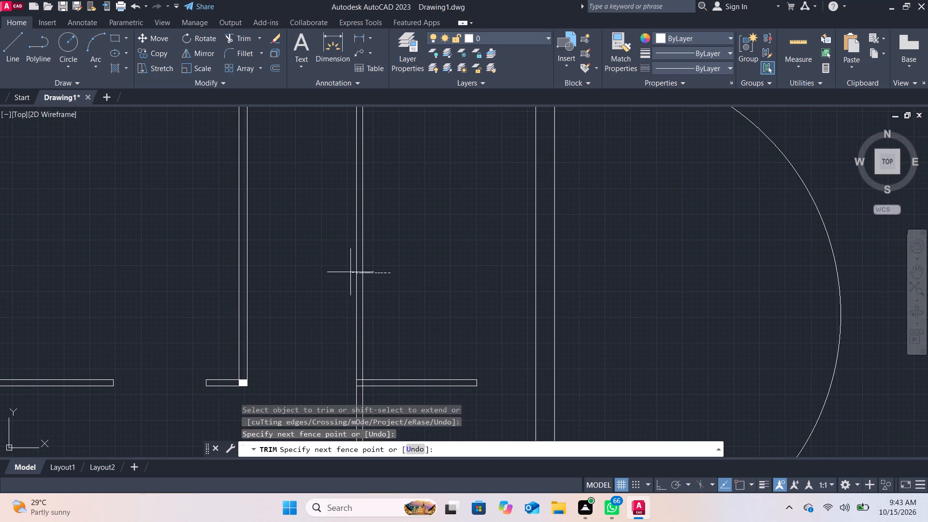
left_click_drag(347, 272, 339, 270)
Trim the overlapping lines where the vertical partition meets the cross partition with the column outline, leaving a clean open T-junction.
scroll(360, 255, "down", 2)
middle_click_drag(387, 338, 388, 337)
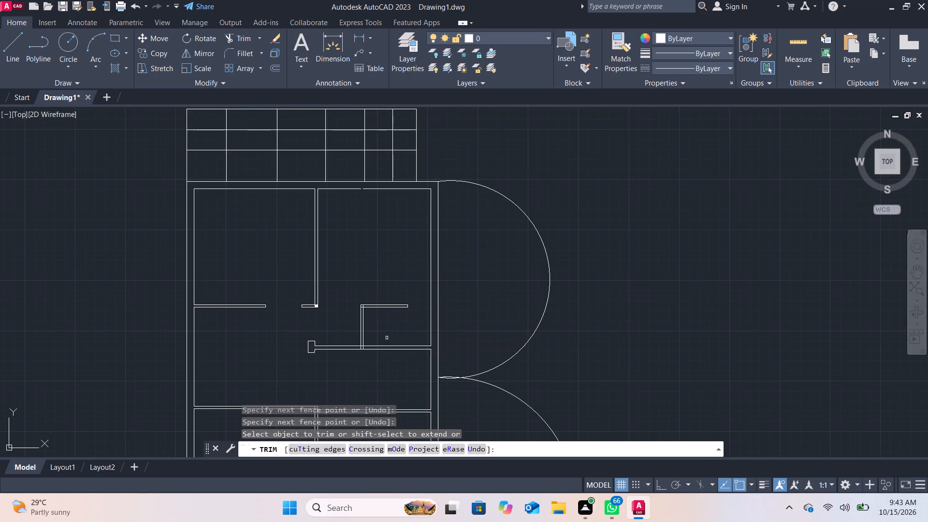
middle_click_drag(388, 337, 358, 305)
scroll(353, 344, "up", 1)
middle_click_drag(356, 343, 355, 336)
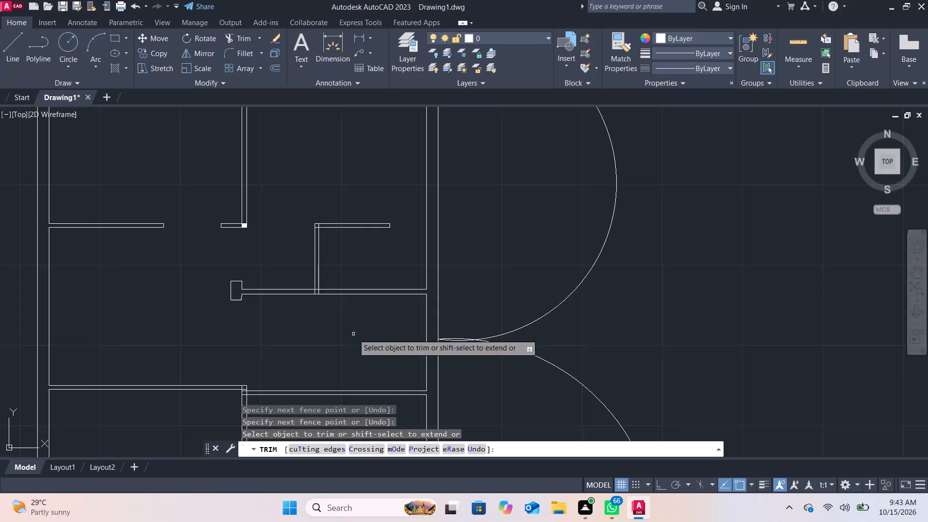
scroll(315, 317, "up", 3)
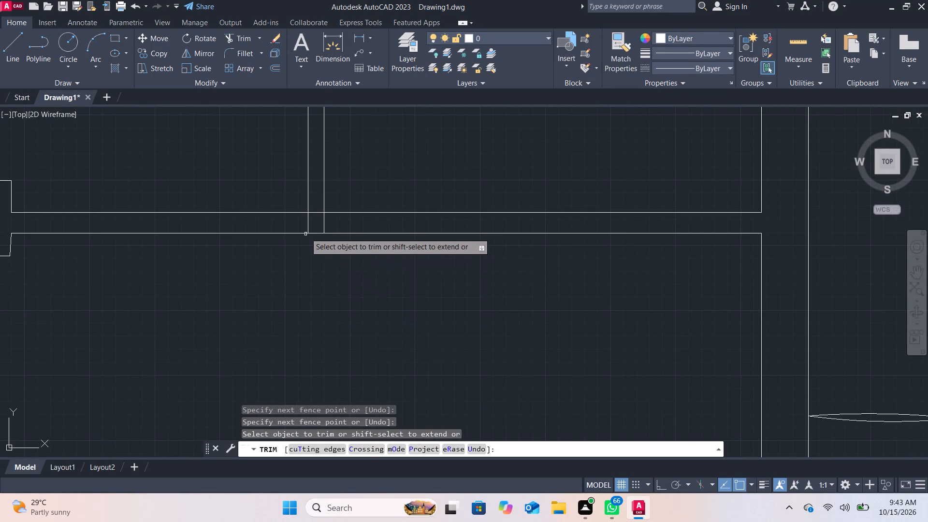
left_click(312, 213)
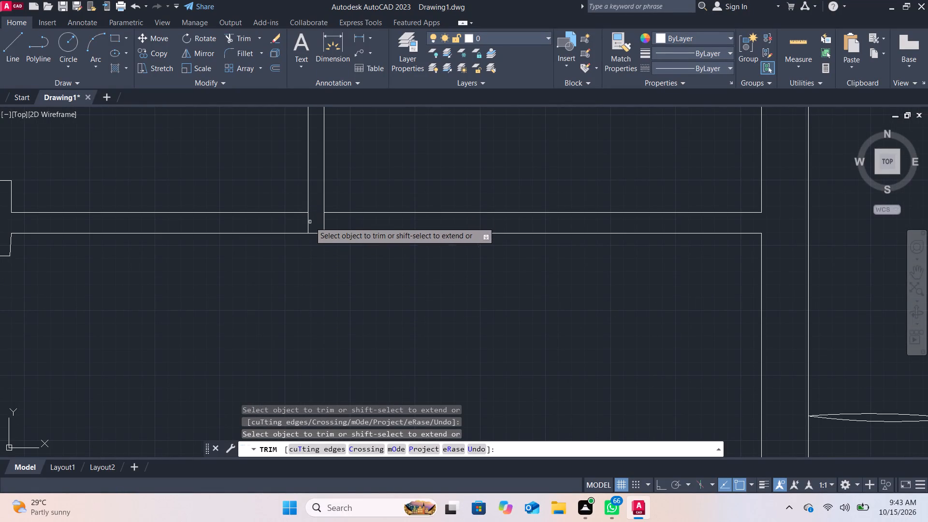
left_click_drag(308, 221, 330, 223)
left_click(322, 221)
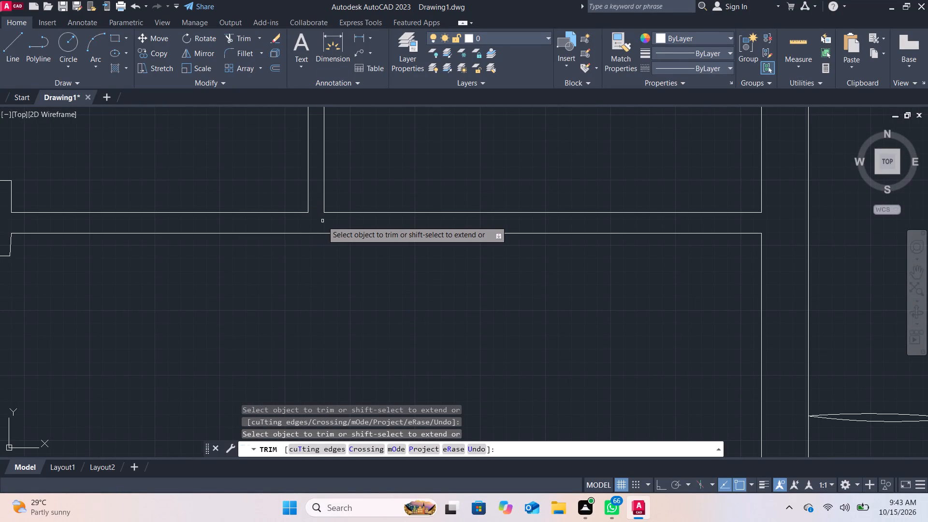
Trim the overlapping lines where the vertical partition meets the upper cross partition, leaving a clean L-shaped corner.
middle_click_drag(393, 267, 379, 330)
scroll(379, 330, "down", 2)
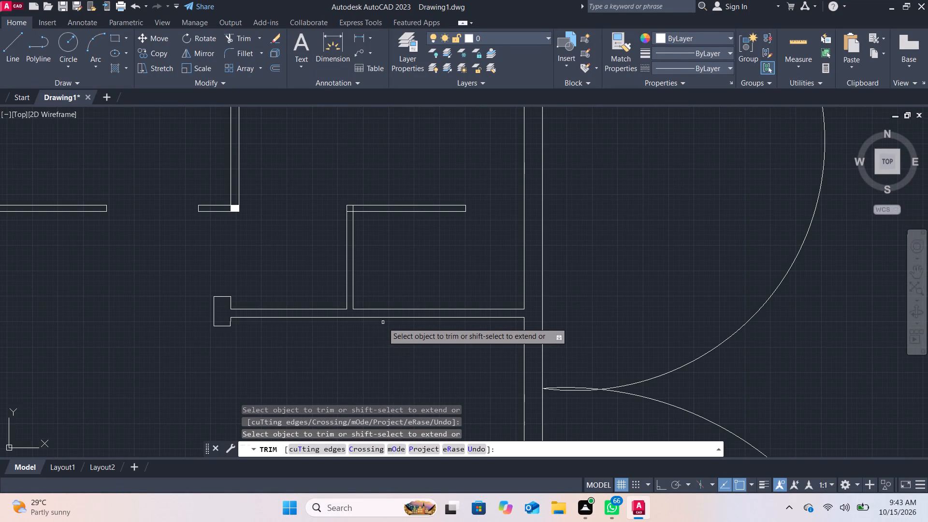
middle_click_drag(368, 263, 368, 312)
scroll(369, 287, "up", 1)
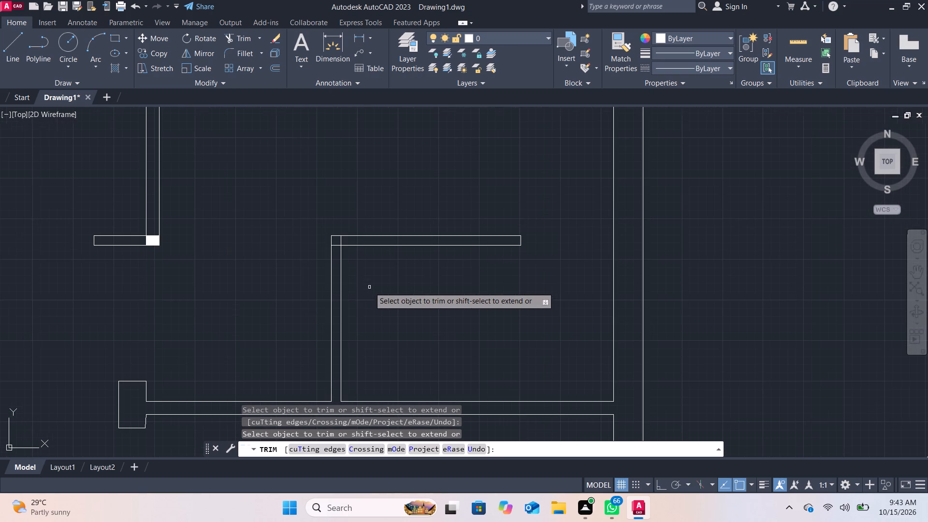
left_click(336, 245)
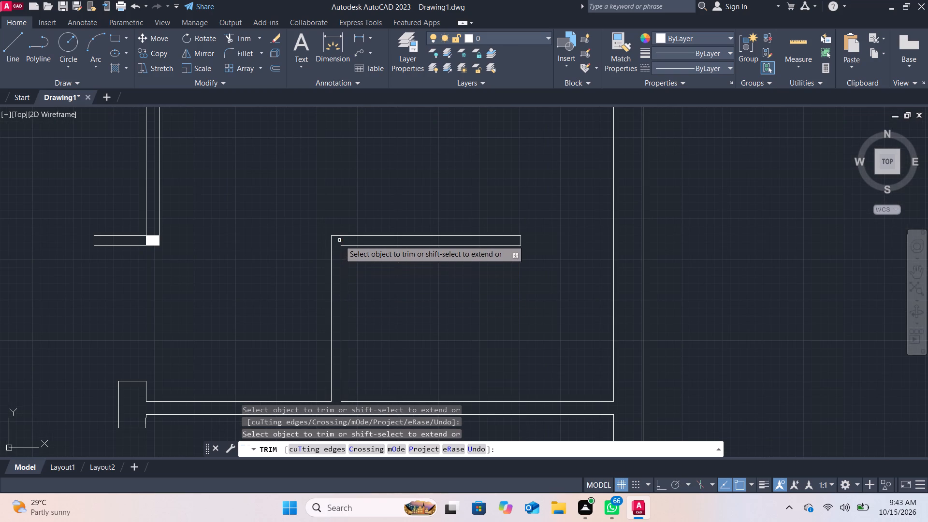
left_click(341, 240)
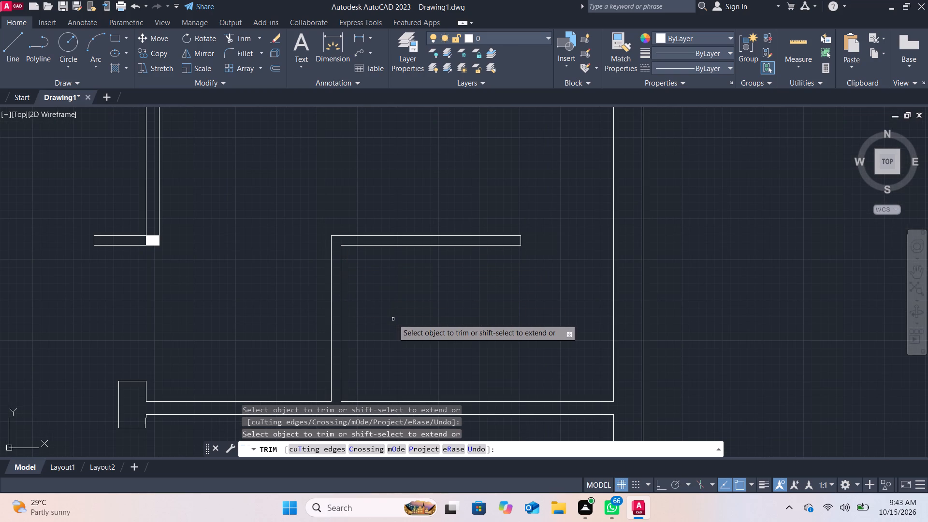
Offset the right wall's inner face 5' into the room below the column-ended cross partition, and offset that copy 2" further left.
middle_click_drag(393, 319, 366, 290)
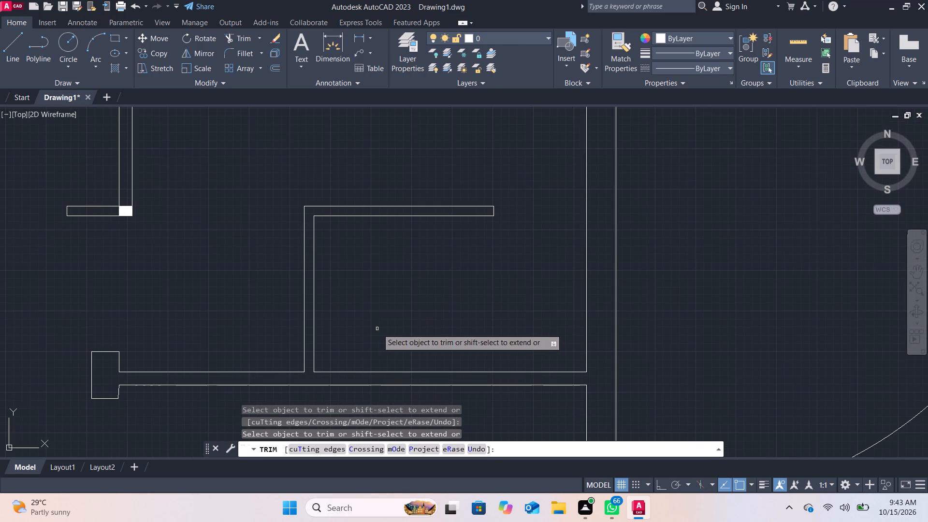
middle_click_drag(378, 322, 364, 279)
scroll(363, 266, "down", 1)
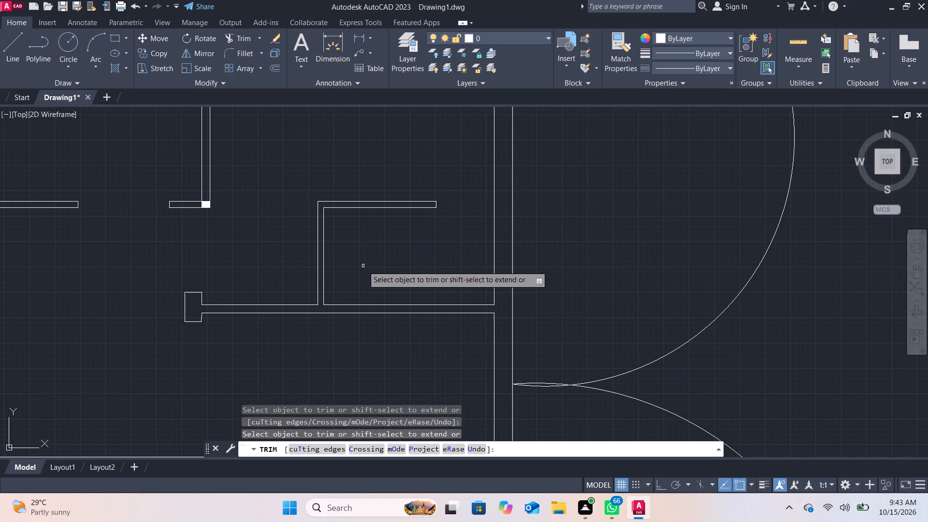
scroll(377, 351, "down", 1)
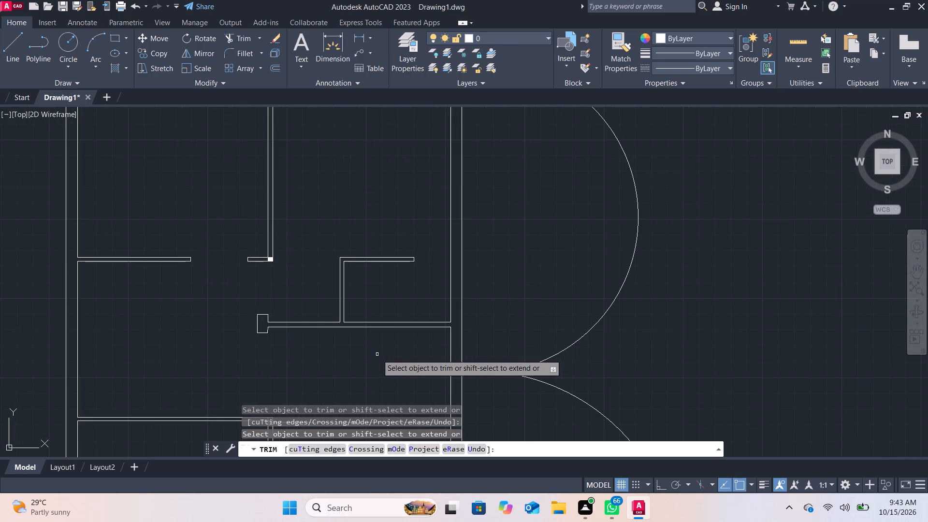
middle_click_drag(379, 329, 359, 286)
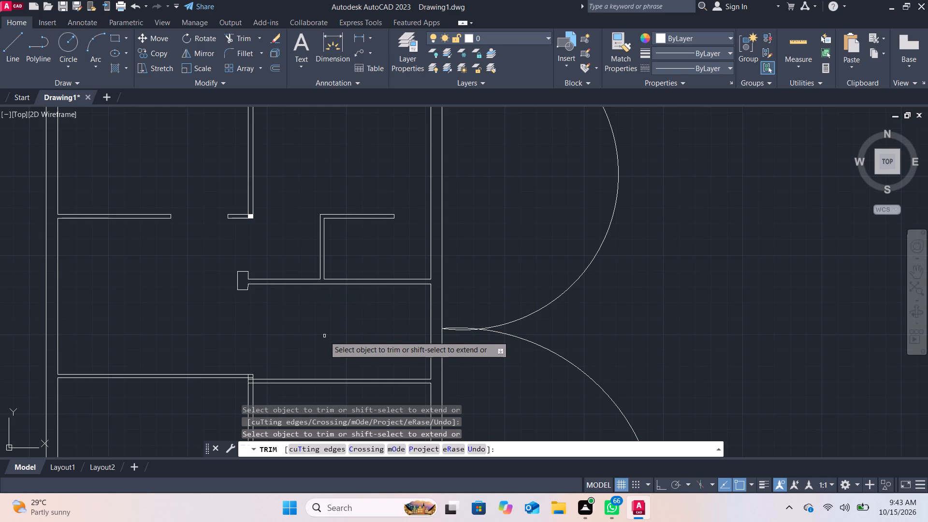
left_click(273, 64)
key("Return")
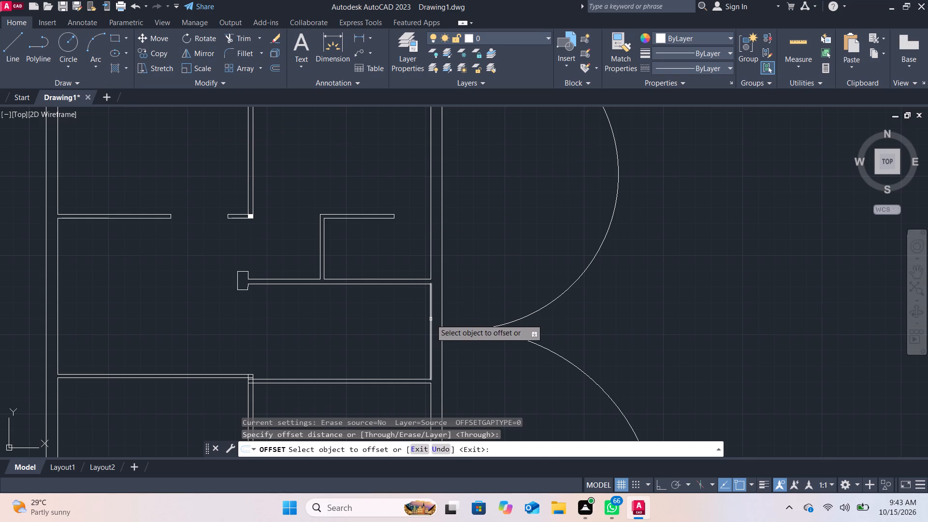
left_click(431, 319)
key("5")
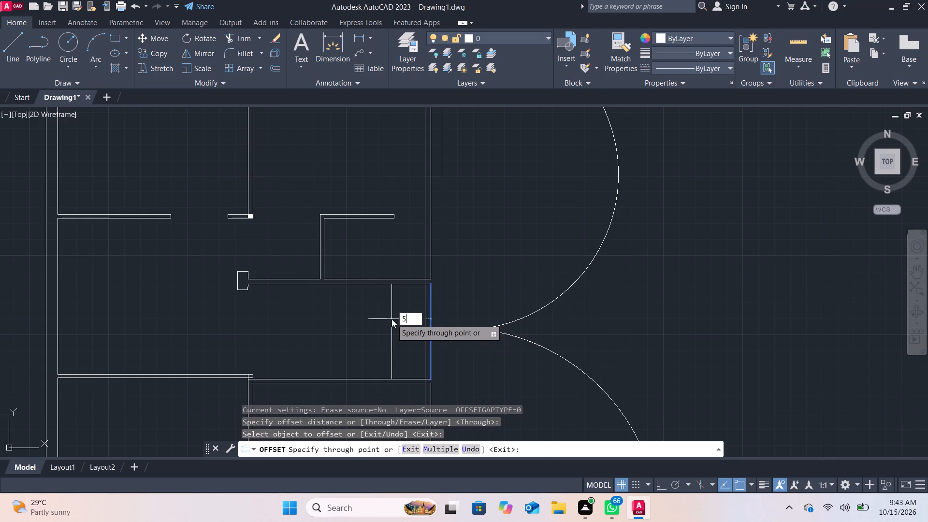
key("apostrophe")
key("Return")
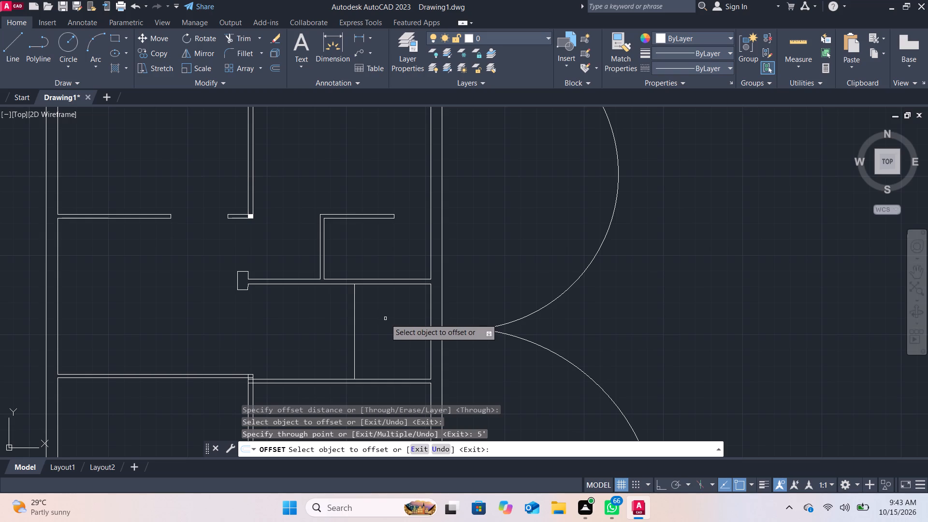
left_click(354, 313)
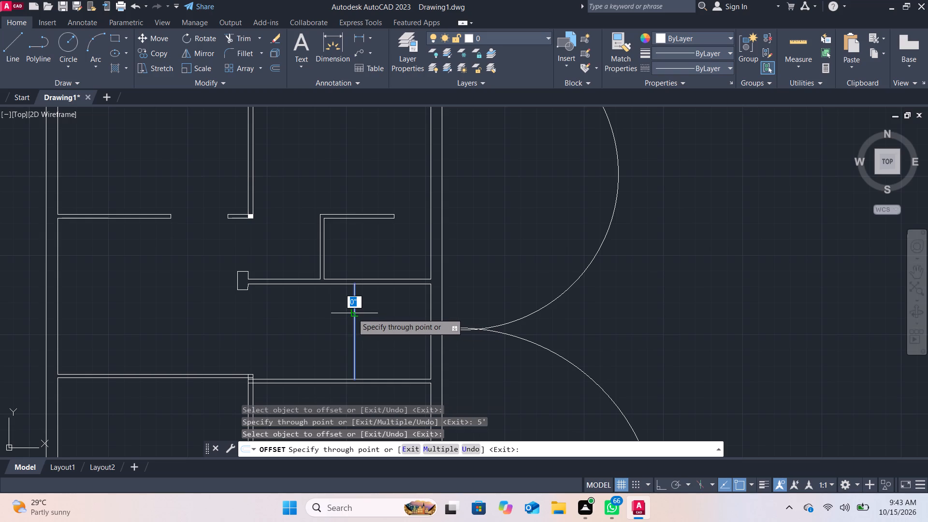
key("2")
key("Return")
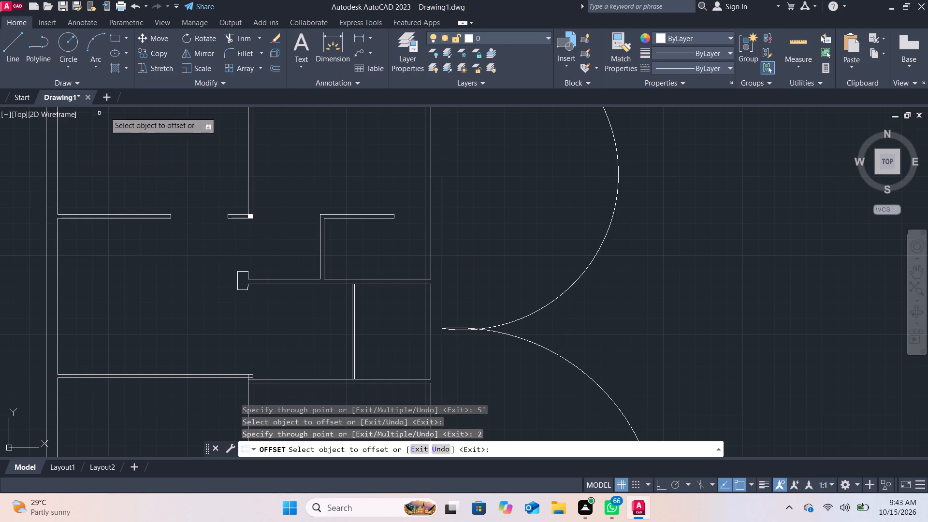
left_click(274, 67)
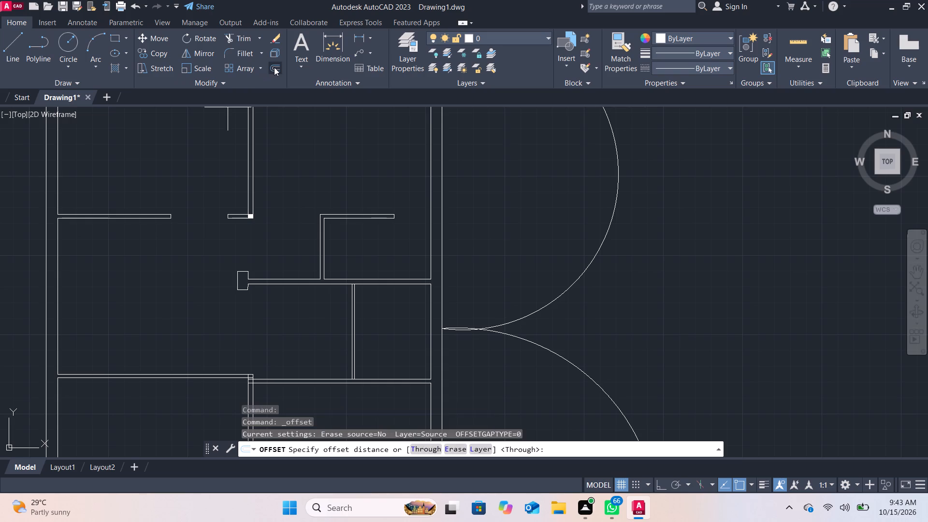
key("Return")
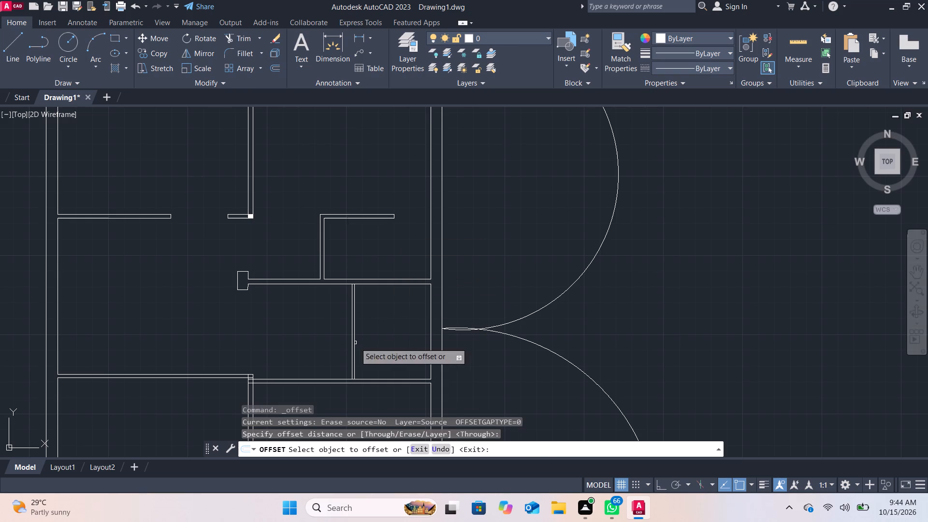
Draw a short horizontal line about 2" long across the new thin vertical partition, in its upper half.
left_click(10, 38)
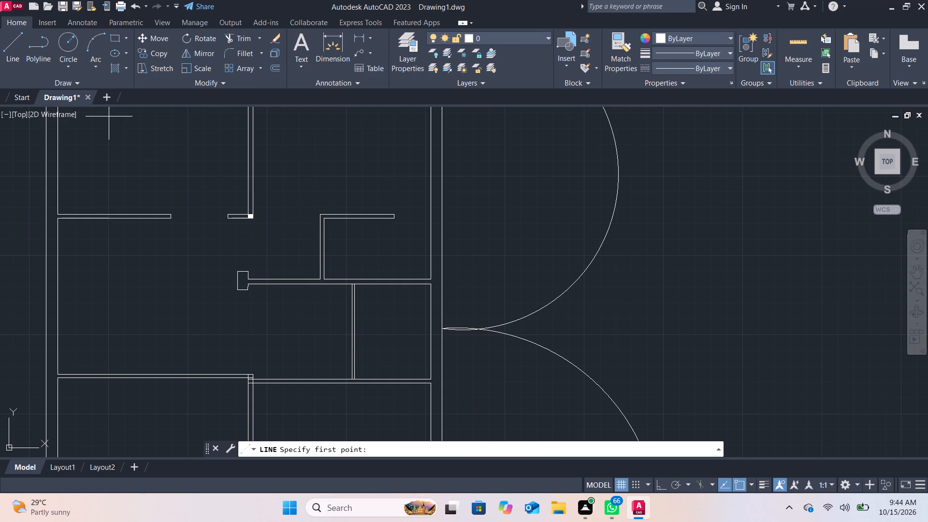
scroll(346, 327, "up", 2)
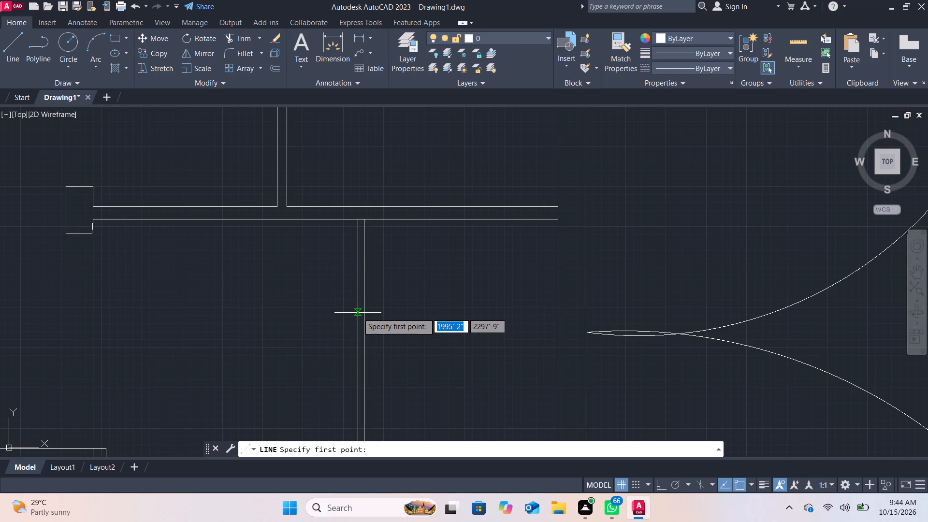
left_click(358, 313)
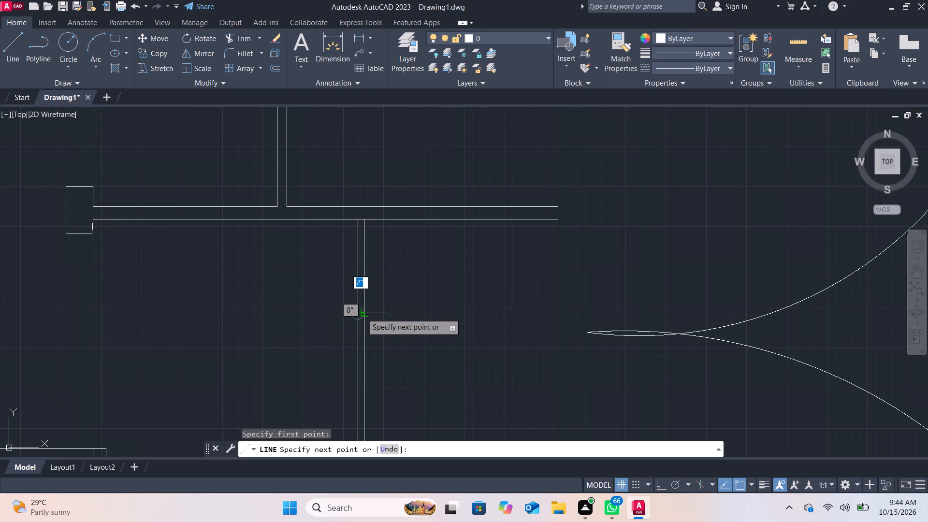
left_click(364, 313)
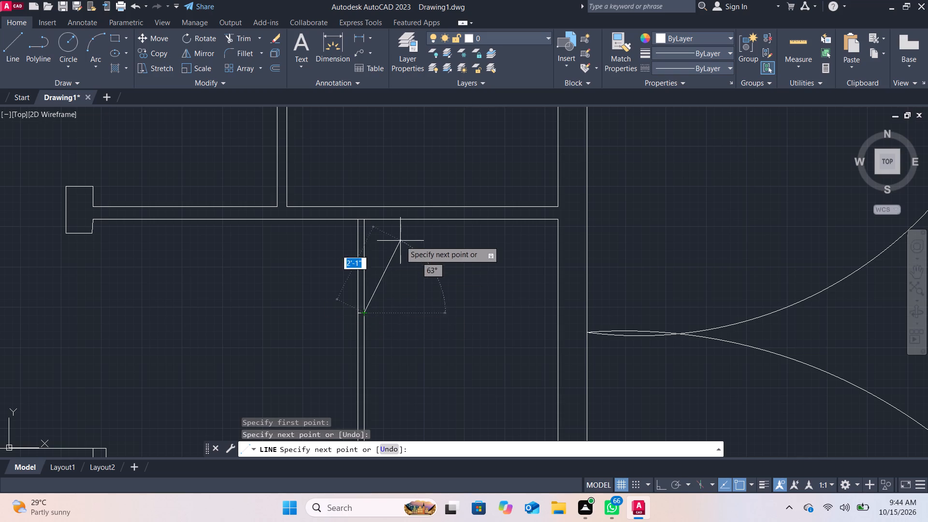
key("period")
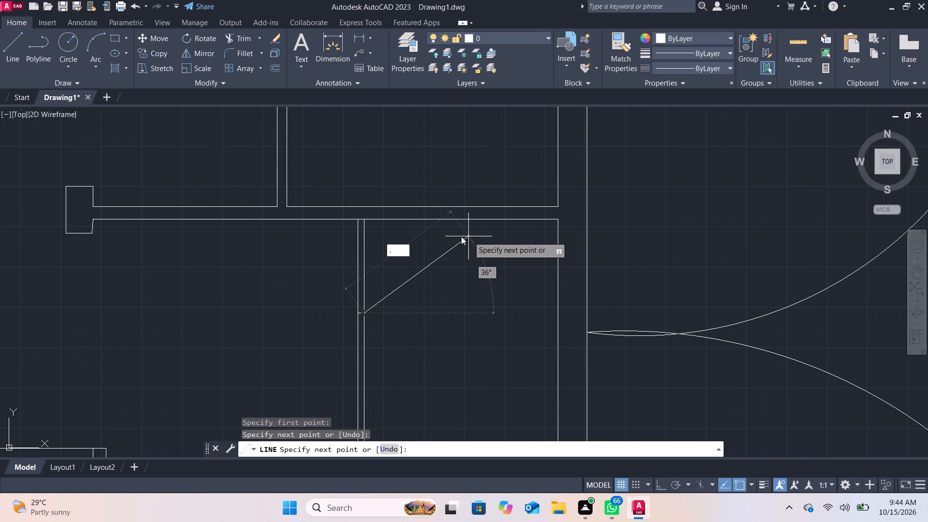
key("Return")
key("Return")
key("Escape")
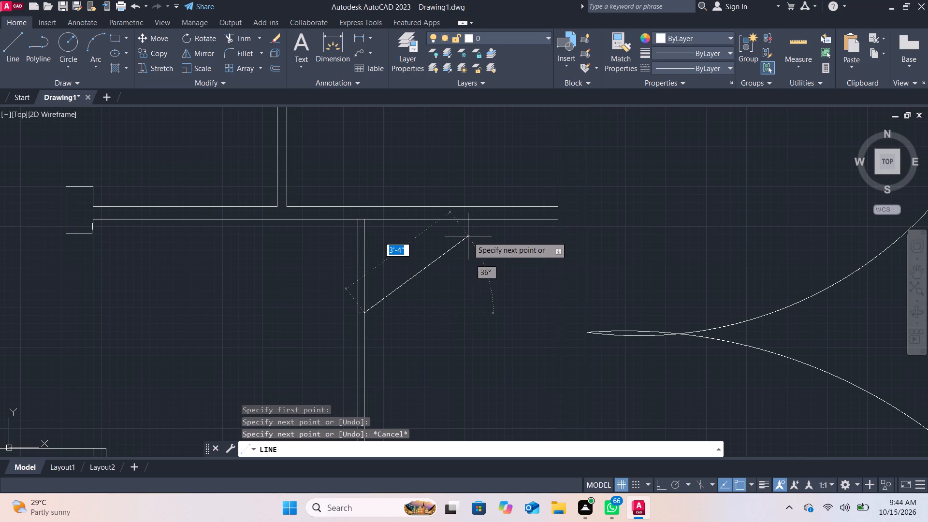
key("Return")
Draw a second short horizontal line across the thin partition near its lower end, about 3'-5" below the first.
scroll(414, 320, "up", 1)
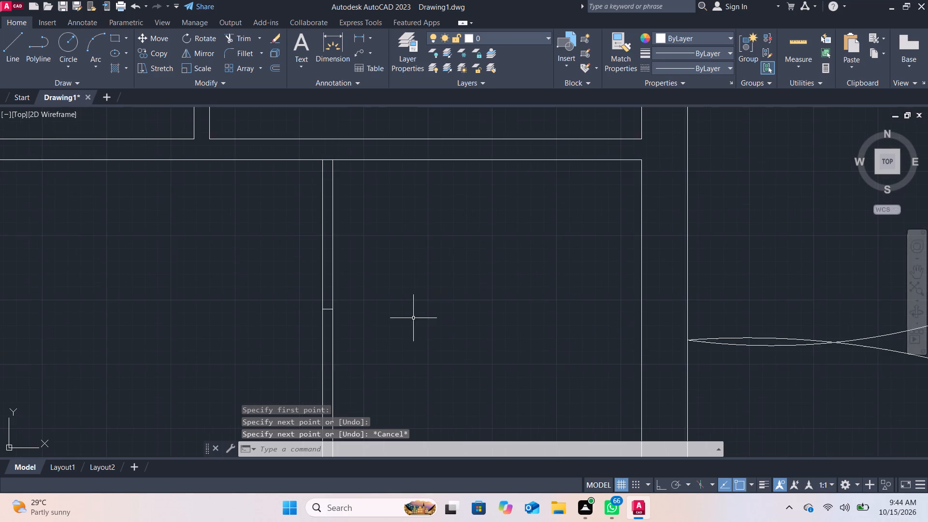
scroll(412, 312, "up", 1)
middle_click_drag(409, 305, 435, 192)
scroll(431, 207, "down", 2)
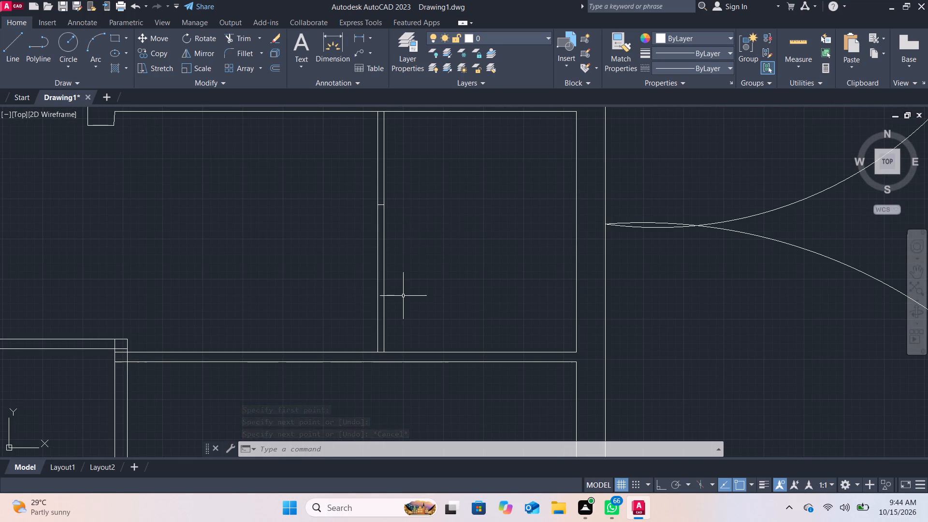
left_click(16, 43)
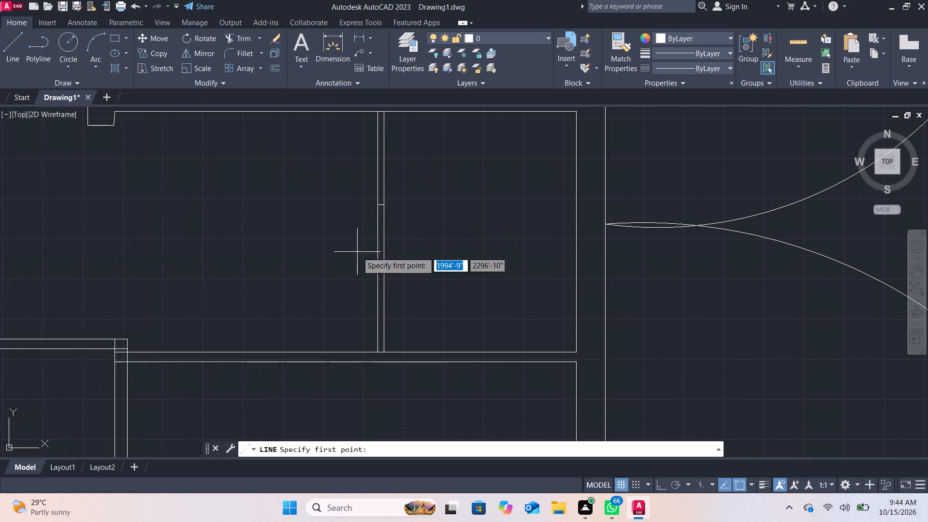
middle_click_drag(404, 312, 382, 245)
scroll(389, 248, "up", 1)
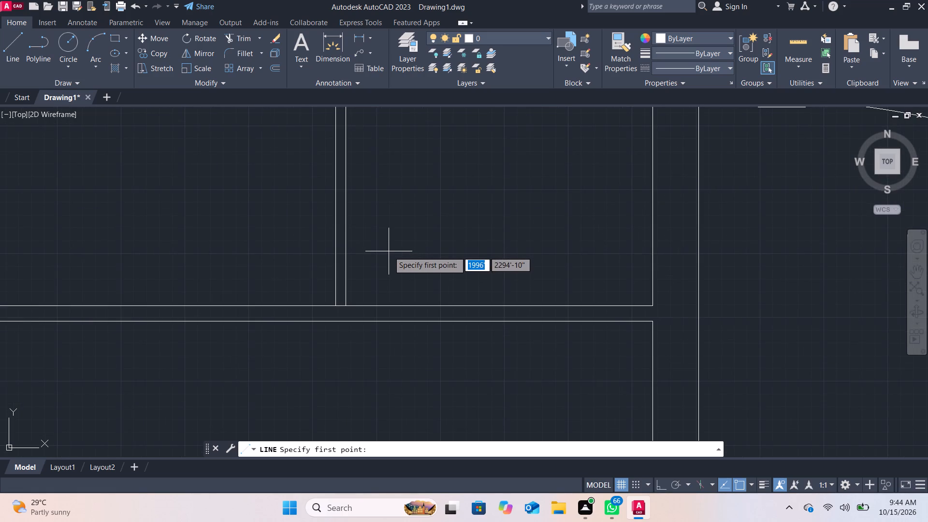
scroll(389, 251, "down", 1)
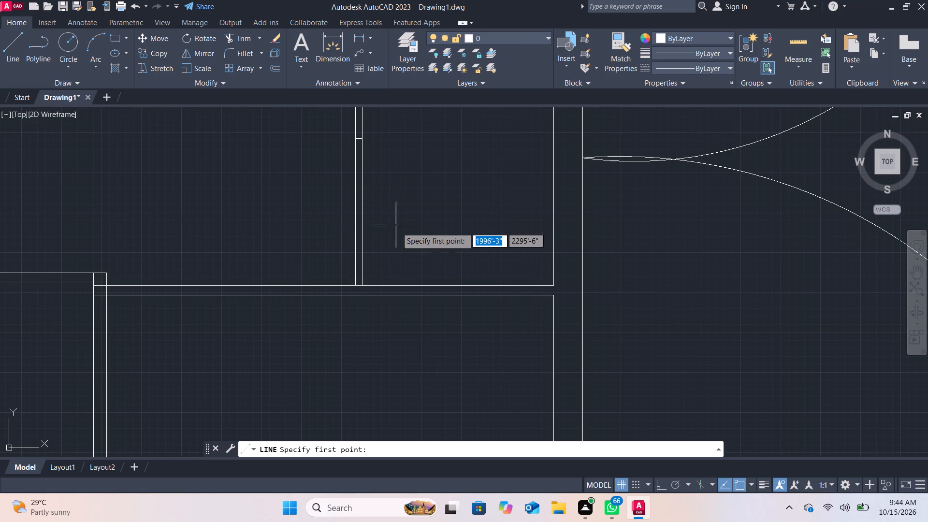
left_click(356, 271)
left_click(364, 272)
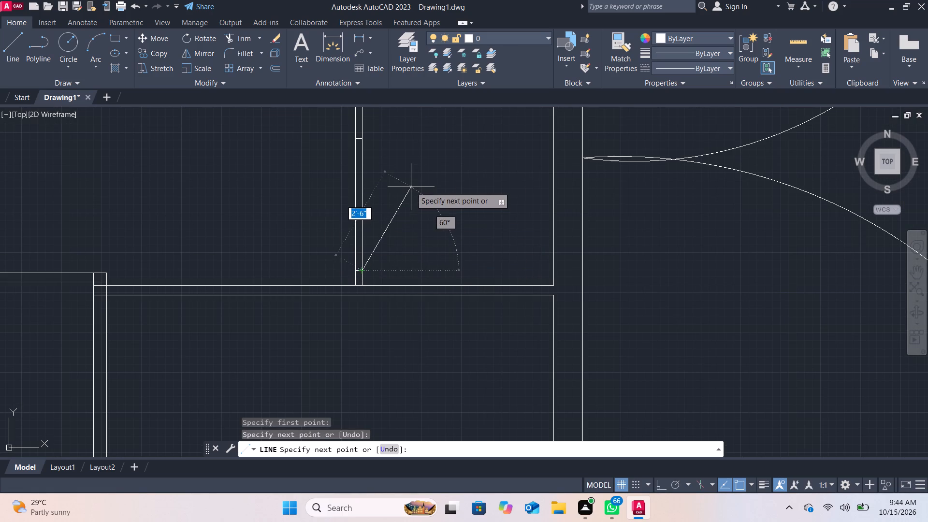
key("Return")
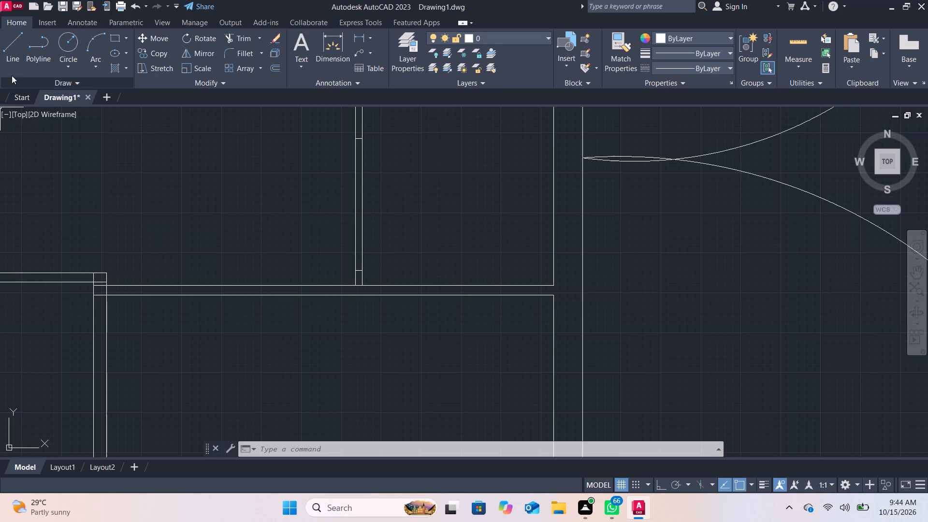
Trim both faces of the thin vertical partition between its two short cross lines to open a doorway.
left_click(243, 37)
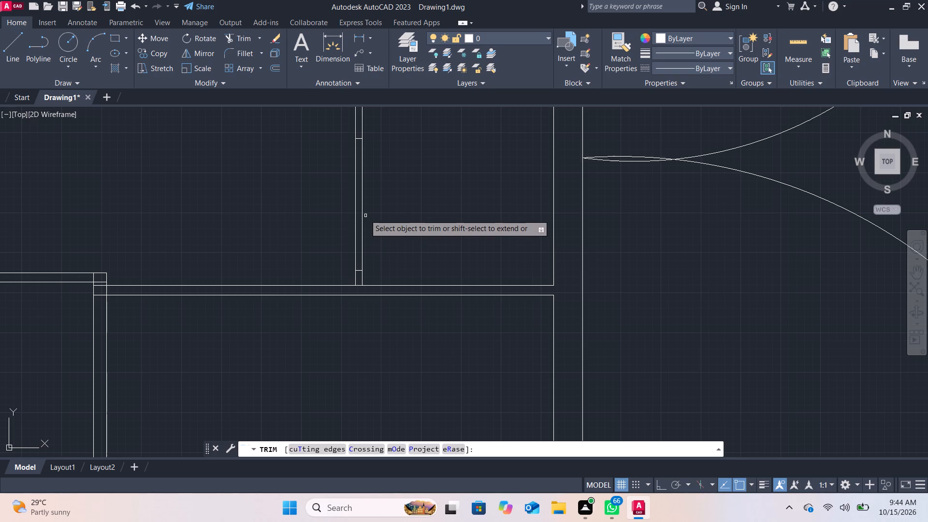
left_click(363, 211)
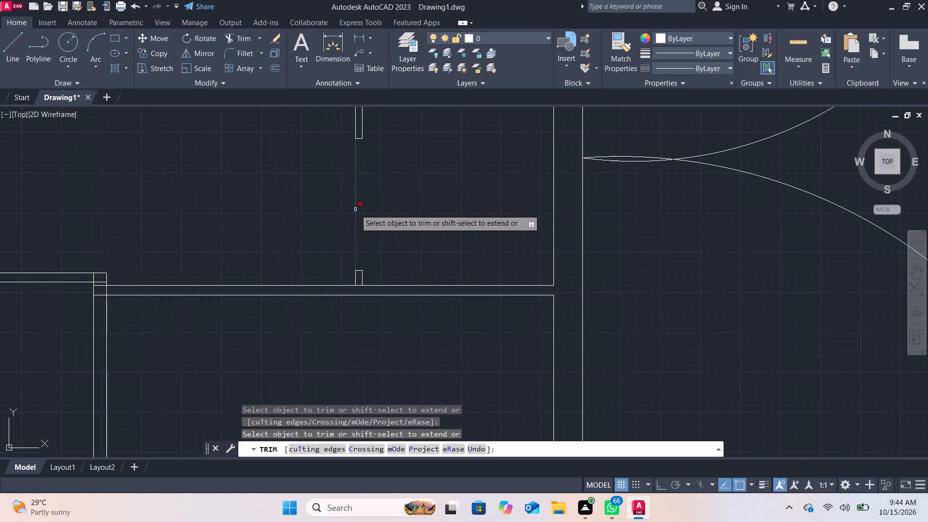
left_click(355, 209)
Trim the cross partition's upper line between the two faces of the short stub, merging the stub with the partition.
scroll(421, 218, "down", 2)
middle_click_drag(418, 217, 418, 230)
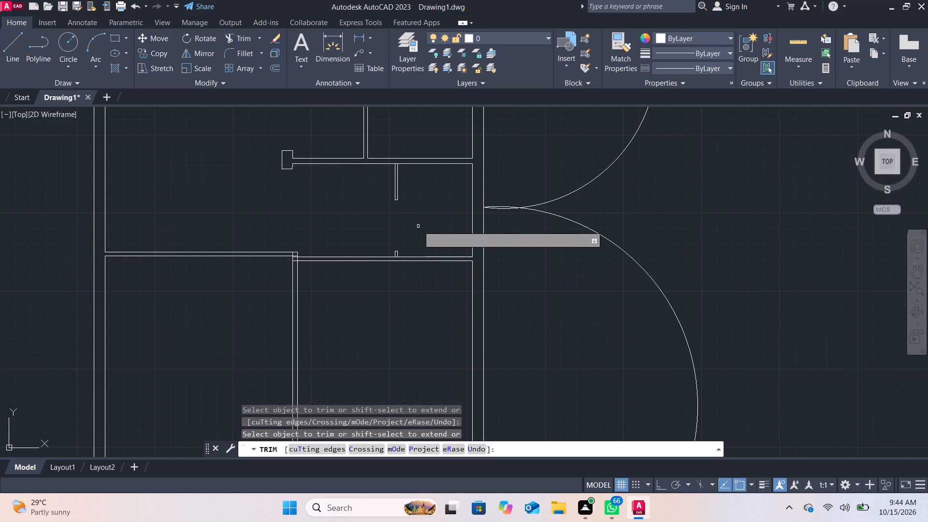
scroll(418, 224, "down", 1)
middle_click_drag(418, 223, 410, 237)
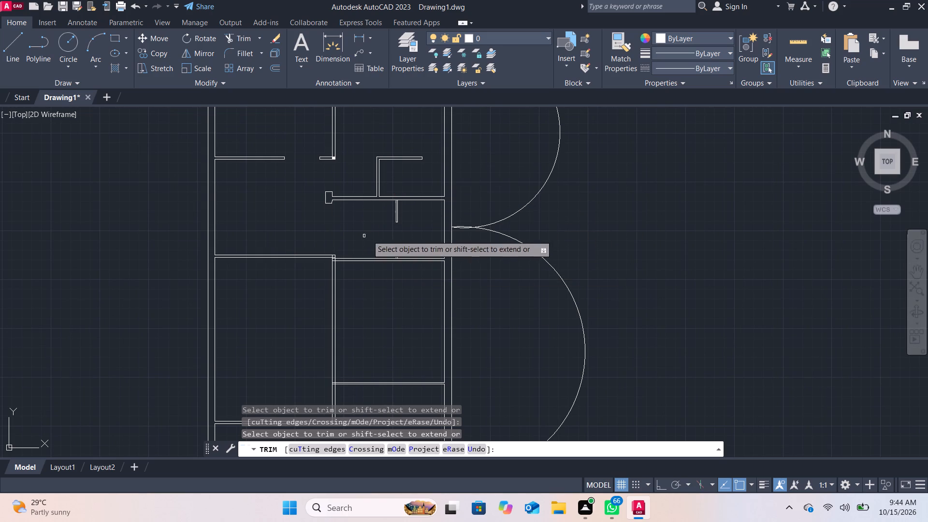
scroll(427, 290, "down", 1)
middle_click_drag(410, 296, 400, 204)
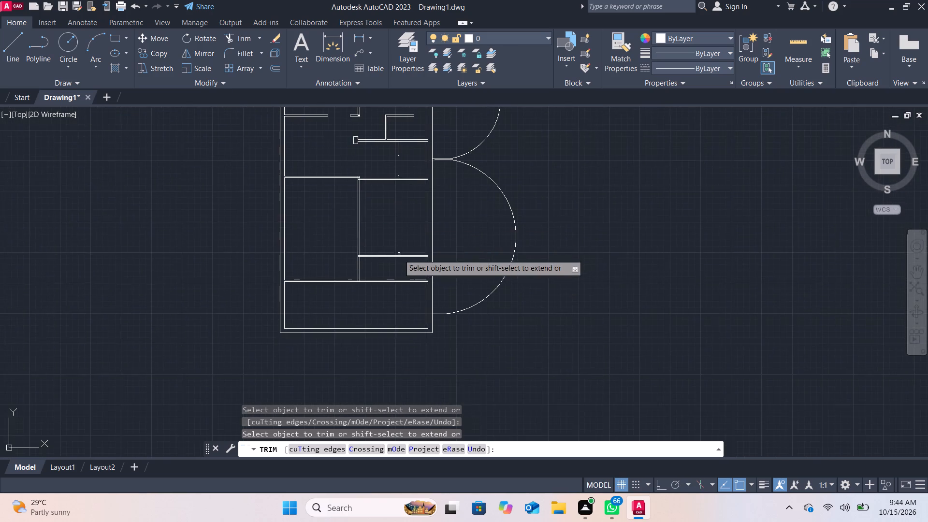
scroll(399, 254, "up", 3)
middle_click_drag(332, 207, 321, 336)
scroll(333, 278, "down", 1)
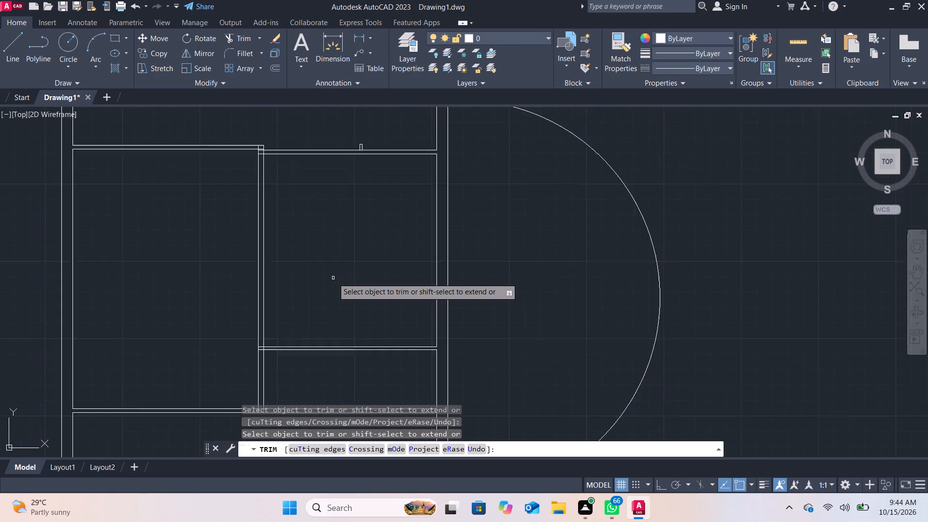
scroll(333, 278, "down", 1)
middle_click_drag(333, 278, 332, 293)
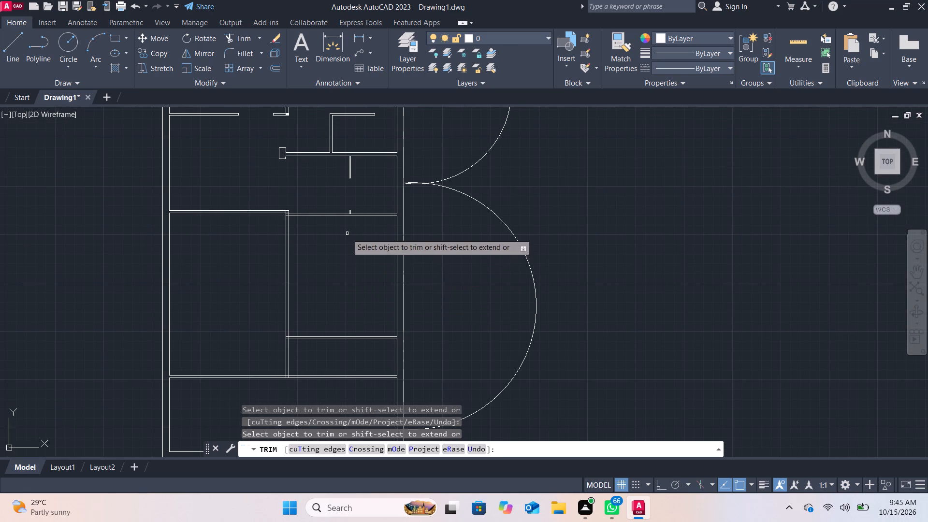
scroll(318, 237, "up", 3)
middle_click_drag(319, 224, 348, 341)
scroll(263, 283, "up", 3)
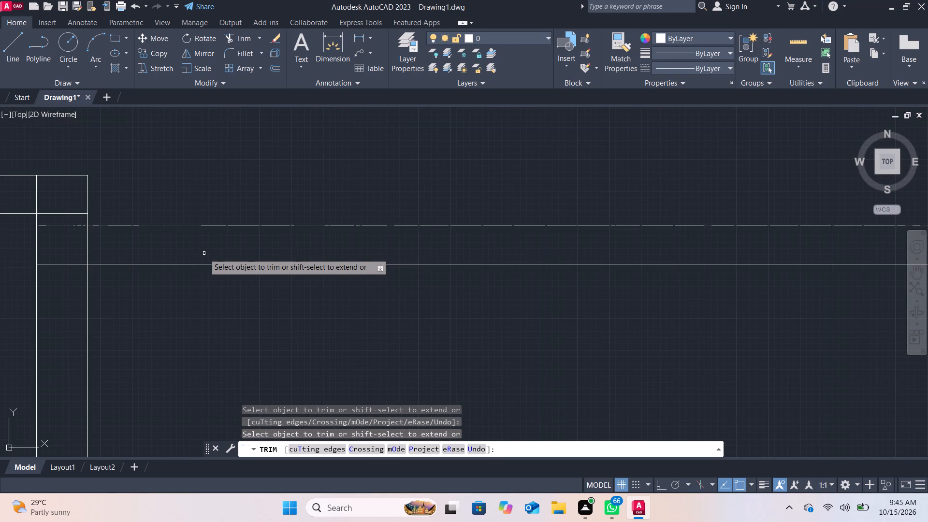
scroll(204, 250, "down", 2)
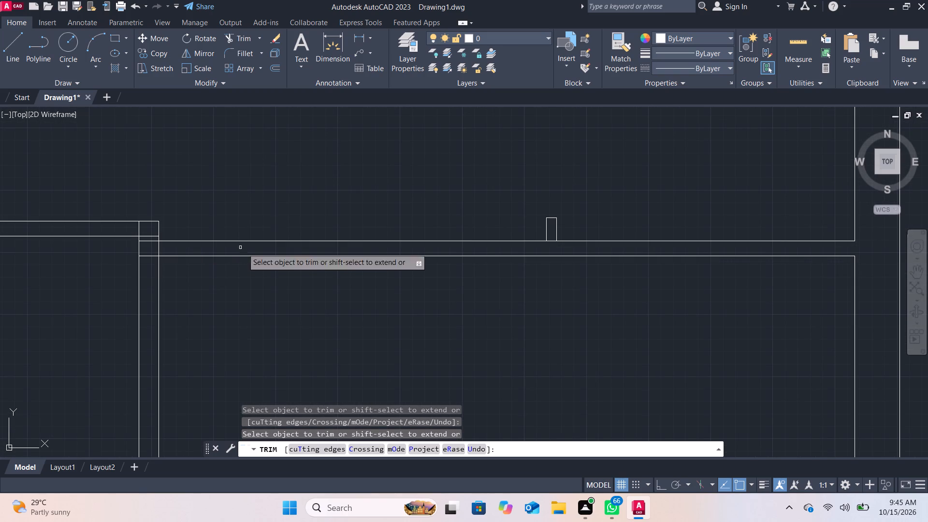
middle_click_drag(558, 277, 544, 320)
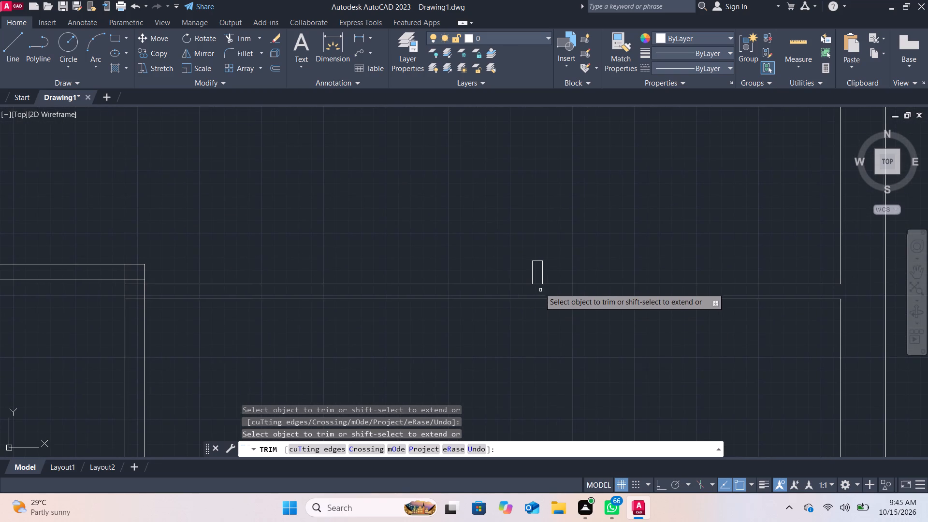
left_click(536, 279)
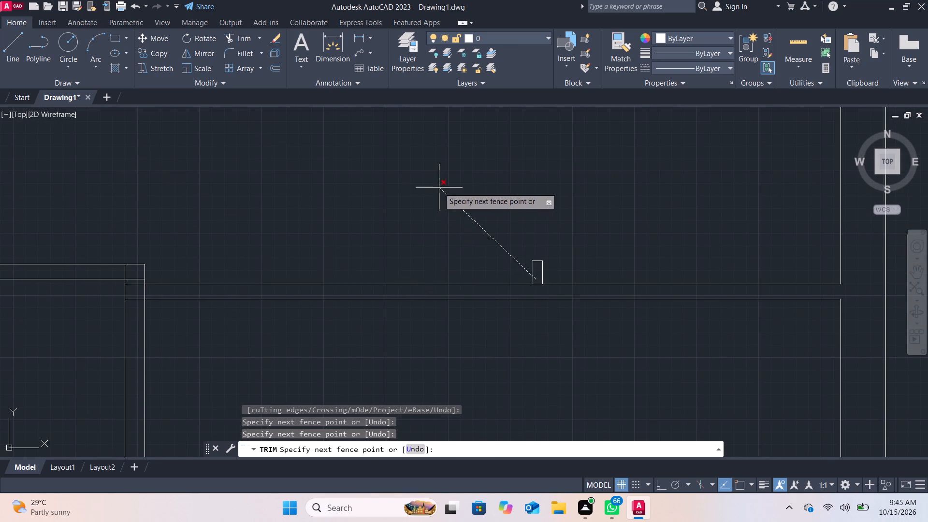
left_click(537, 289)
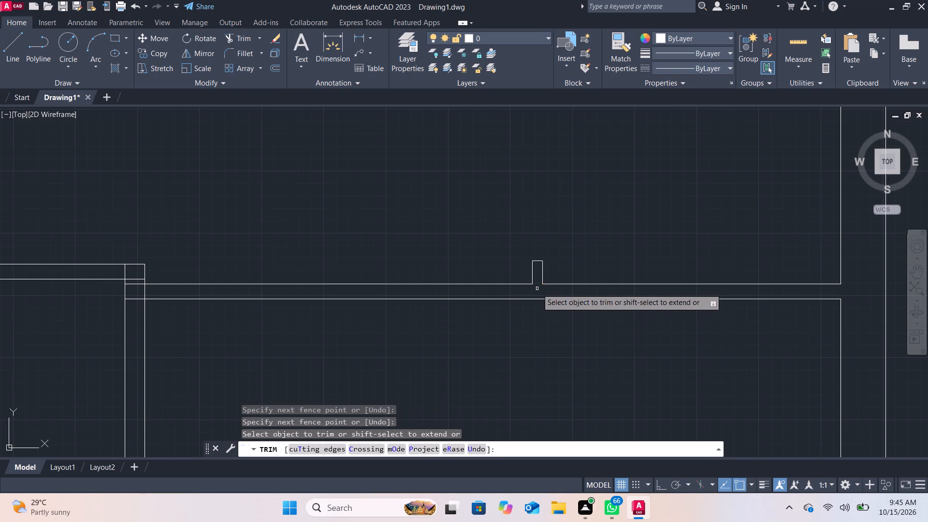
Draw a short vertical line across the cross partition, to the left of the stub.
left_click(18, 46)
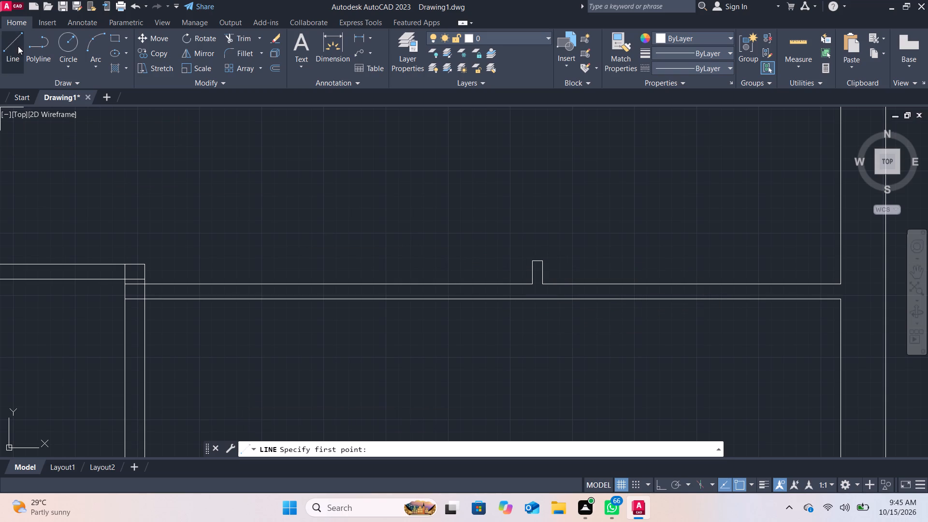
left_click(419, 284)
left_click(417, 296)
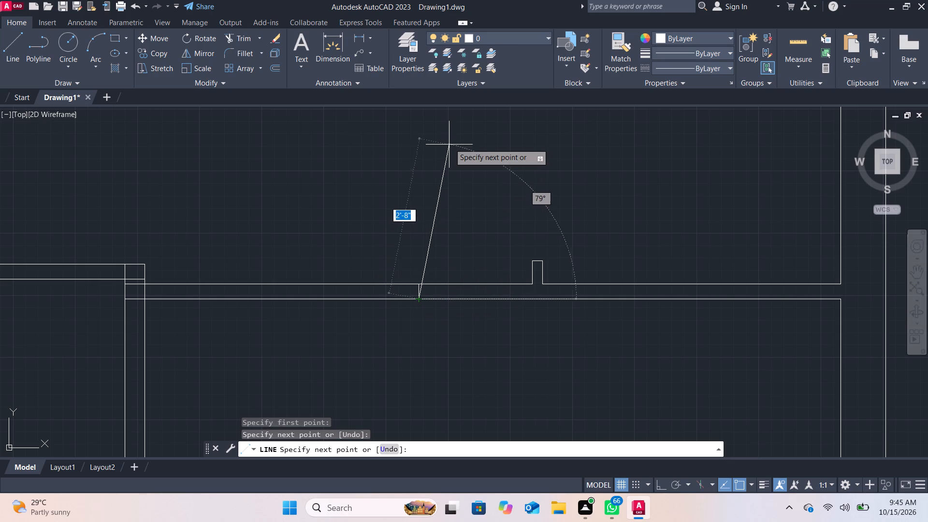
key("Return")
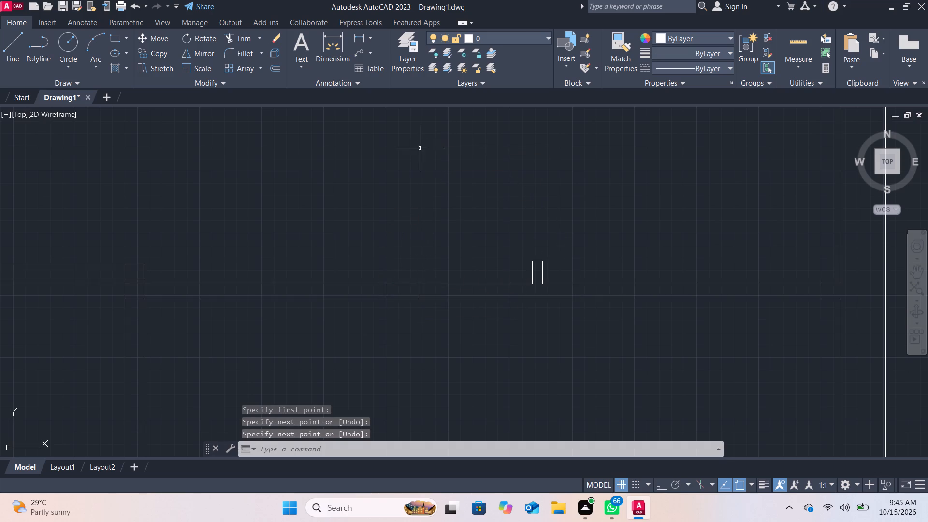
Trim both lines of the cross partition between the new short line and the vertical partition to form an opening.
left_click(243, 40)
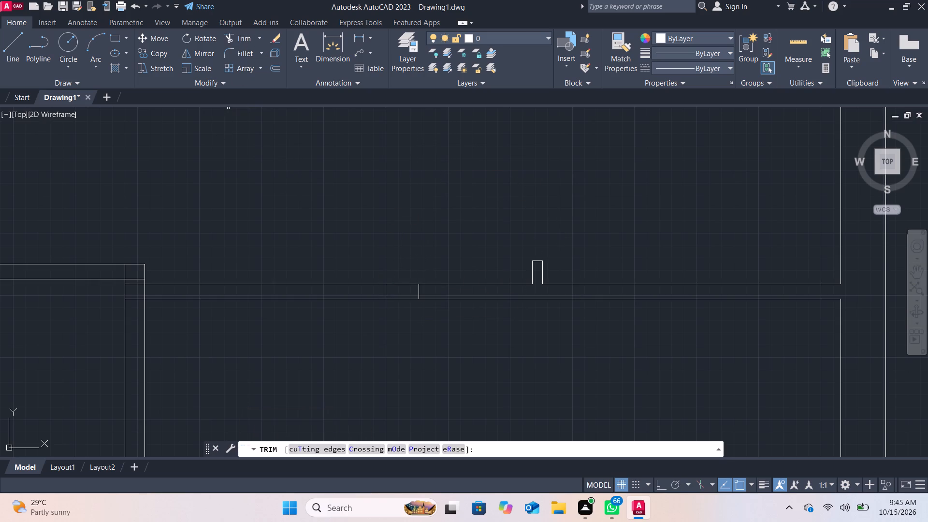
left_click_drag(277, 270, 270, 311)
Trim the leftover line pieces inside the corner where the left room's upper partition meets the vertical partition, leaving a clean L-shaped corner.
middle_click_drag(259, 286, 340, 293)
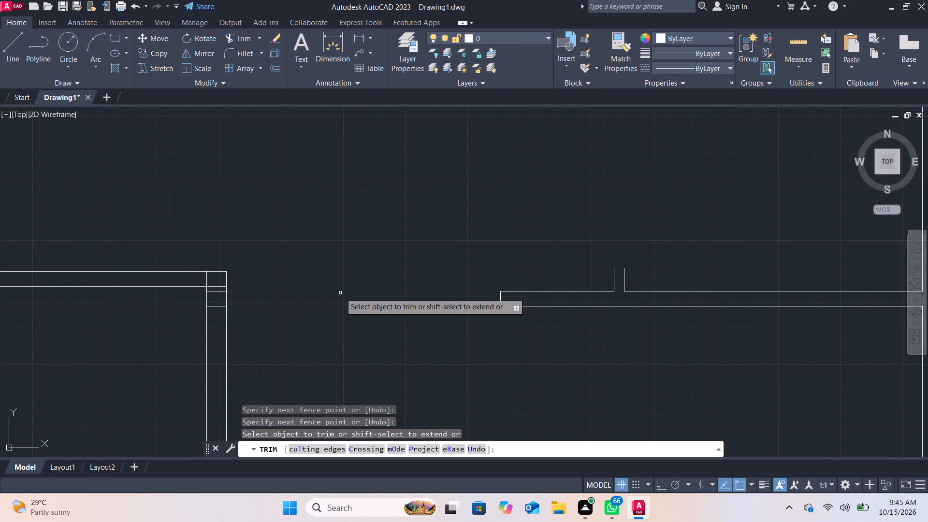
scroll(233, 317, "up", 2)
middle_click_drag(235, 312, 308, 302)
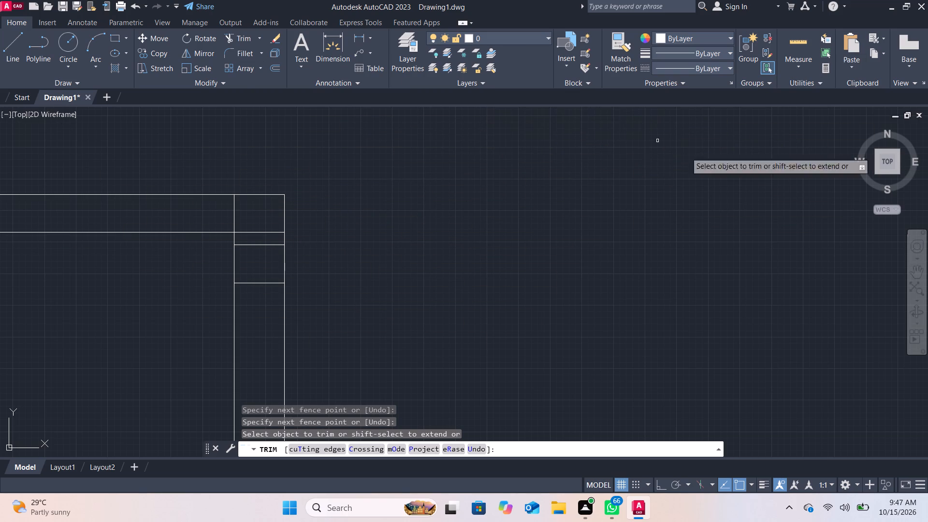
middle_click_drag(514, 225, 773, 209)
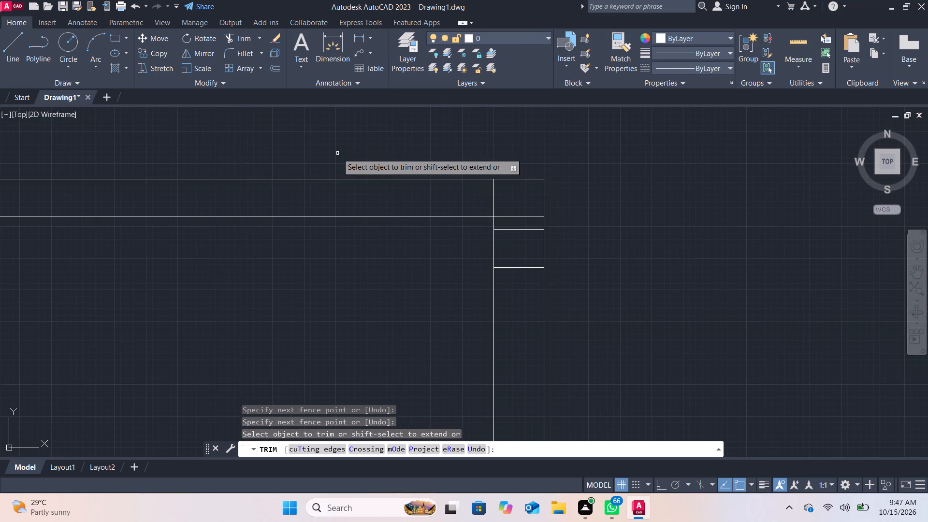
scroll(433, 337, "down", 1)
middle_click_drag(664, 288, 595, 240)
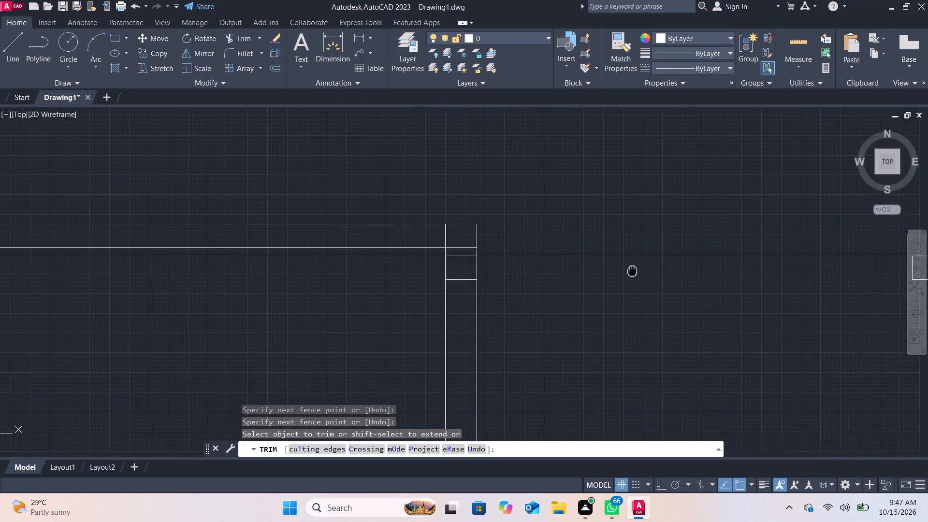
middle_click_drag(595, 240, 574, 224)
scroll(571, 225, "down", 1)
scroll(526, 242, "up", 2)
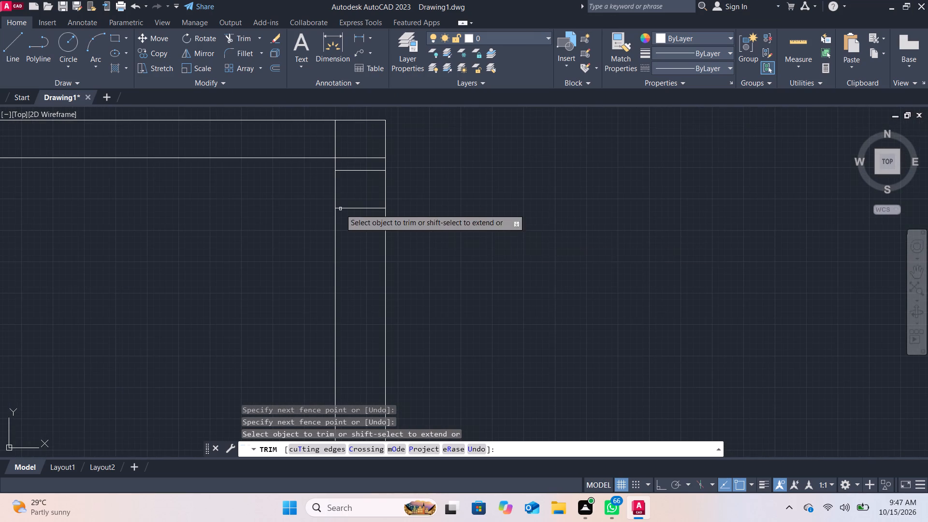
left_click(360, 171)
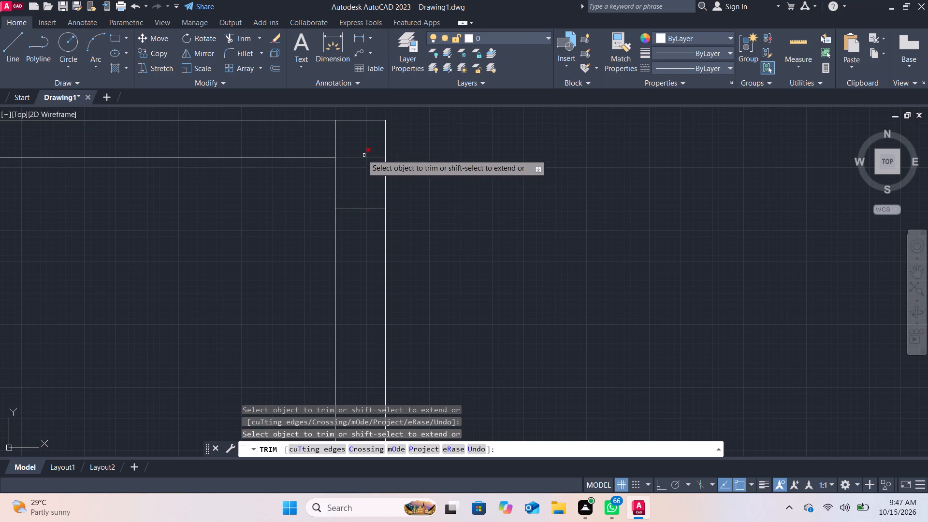
left_click(335, 140)
left_click_drag(370, 156, 360, 208)
scroll(360, 208, "down", 1)
middle_click_drag(360, 208, 456, 168)
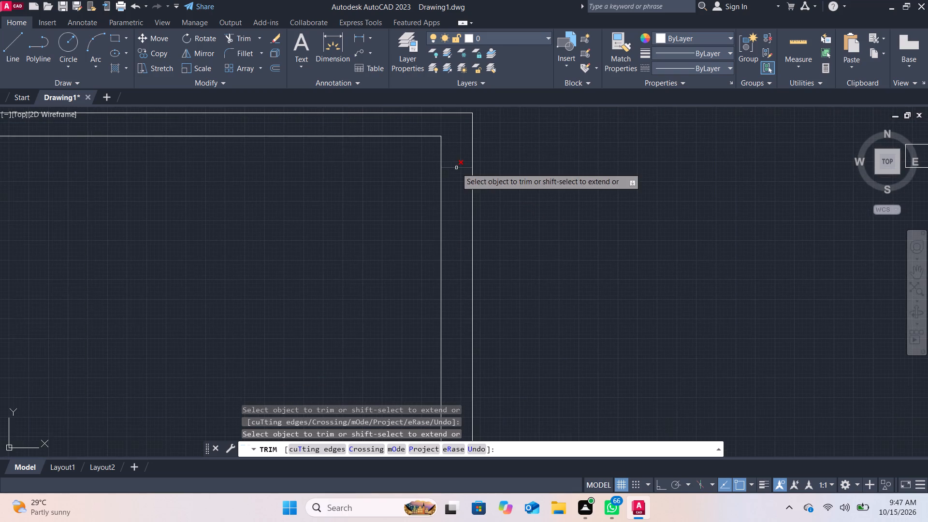
scroll(464, 180, "down", 2)
scroll(517, 193, "up", 2)
left_click(375, 148)
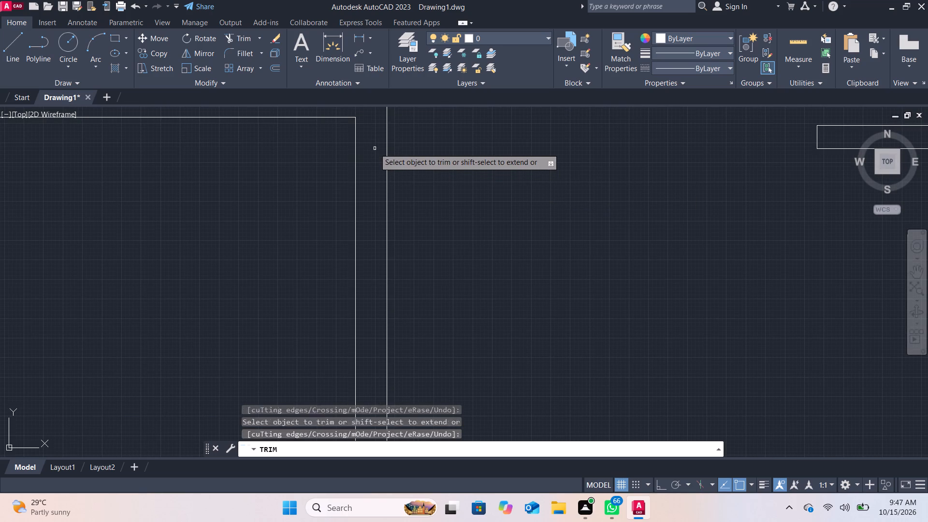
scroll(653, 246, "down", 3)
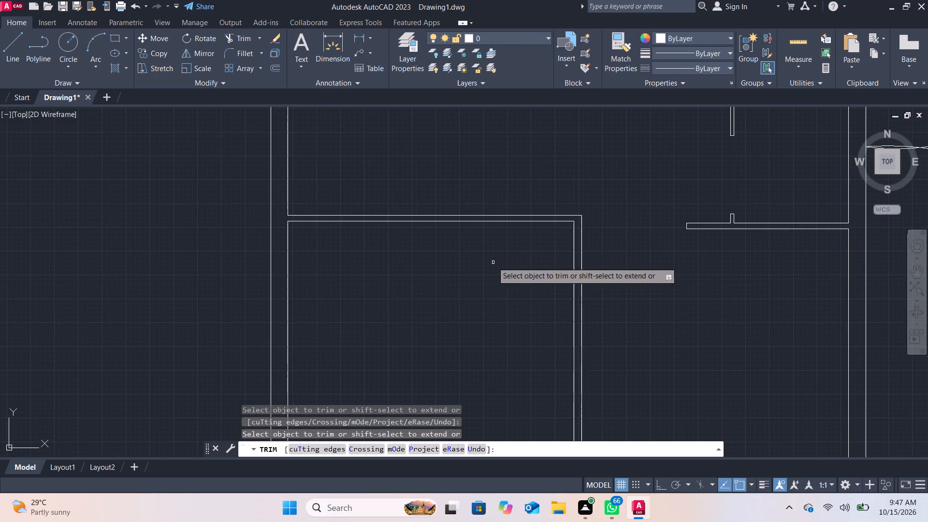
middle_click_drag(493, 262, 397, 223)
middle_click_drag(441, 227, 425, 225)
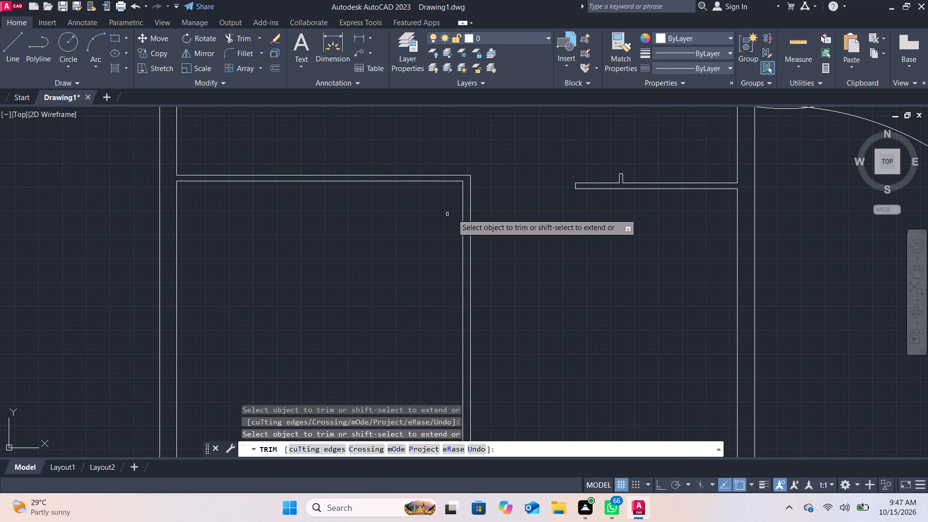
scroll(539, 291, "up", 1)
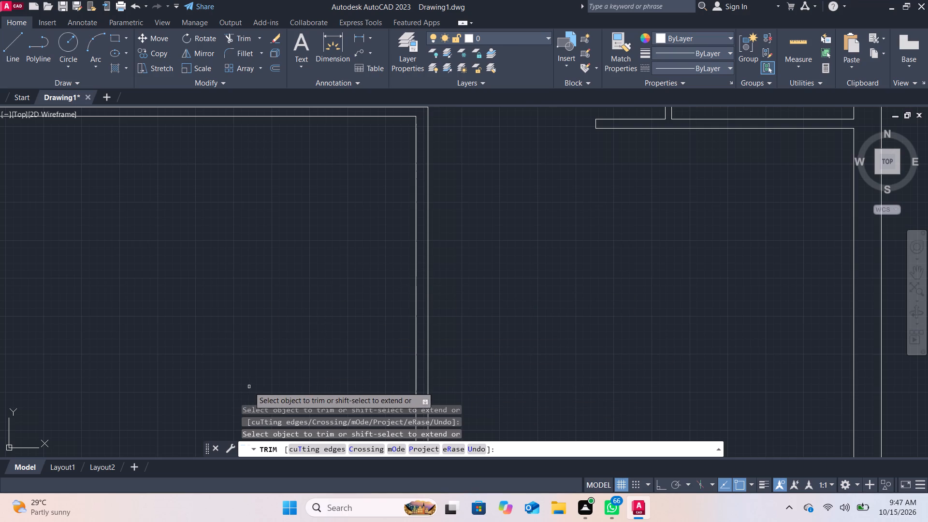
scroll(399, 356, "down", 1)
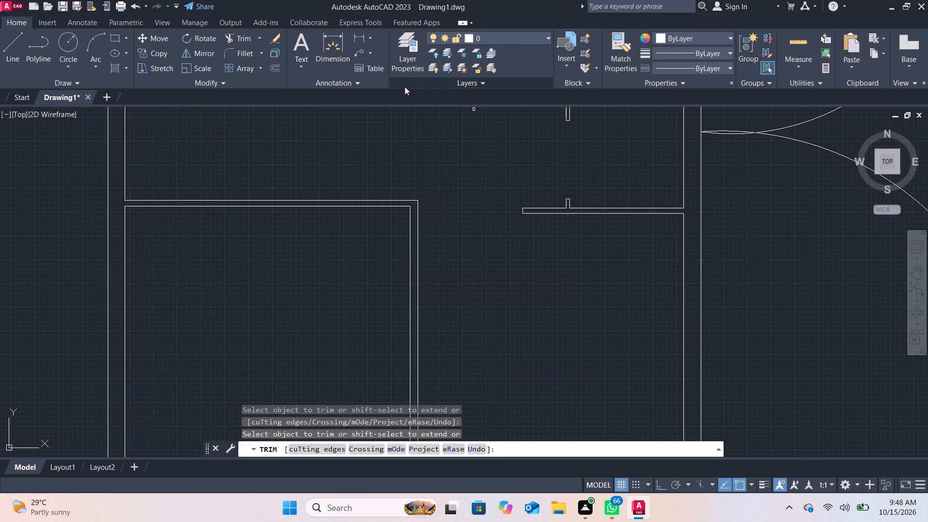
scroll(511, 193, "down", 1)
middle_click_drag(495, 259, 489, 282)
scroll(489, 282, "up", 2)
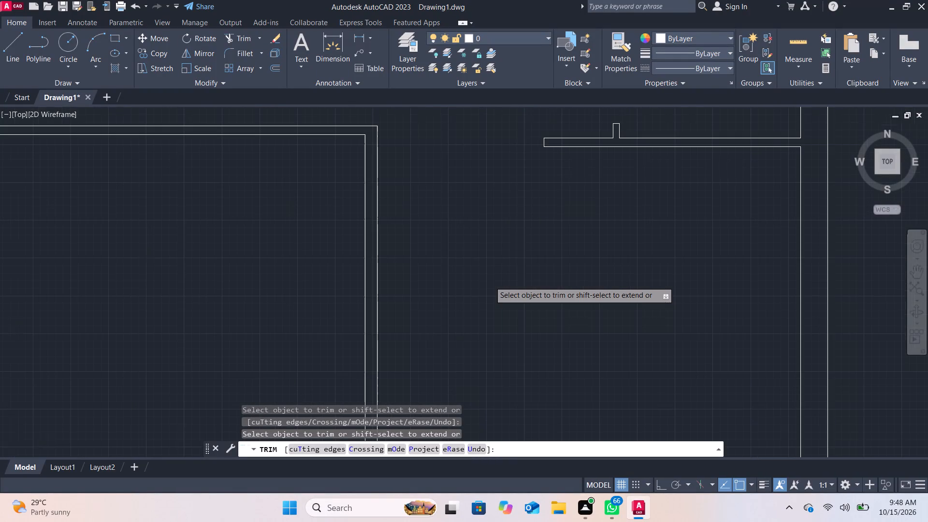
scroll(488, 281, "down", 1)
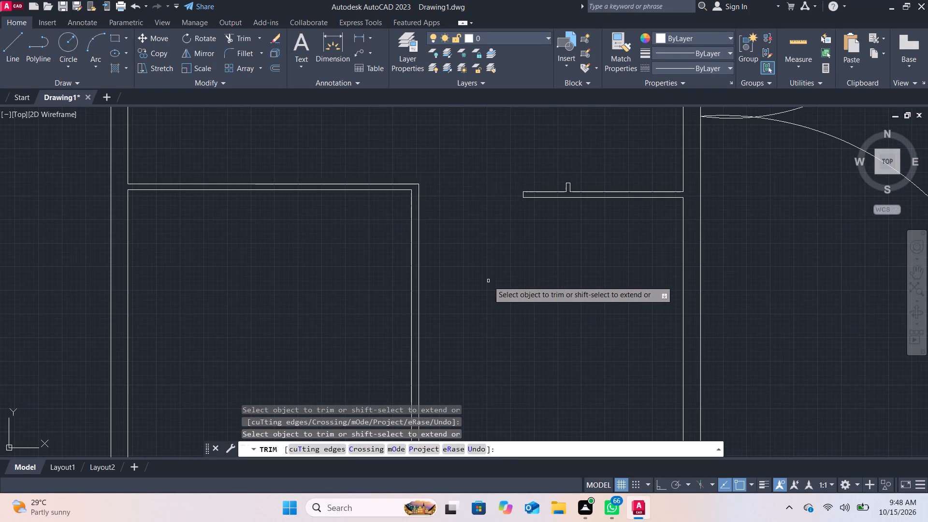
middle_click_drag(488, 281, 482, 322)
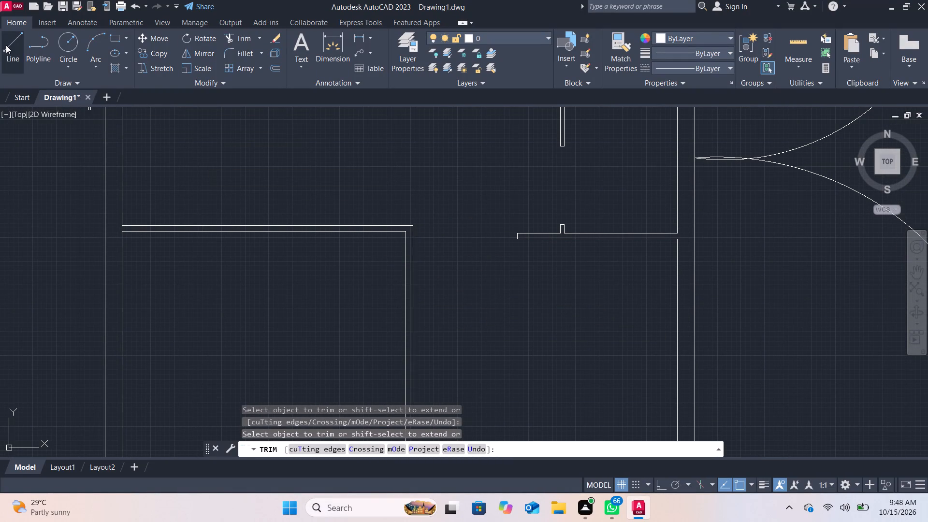
Draw a stub about 4" wide above the left room's upper-right partition corner, rising about 8" from the inner corner.
left_click(6, 43)
scroll(291, 308, "up", 3)
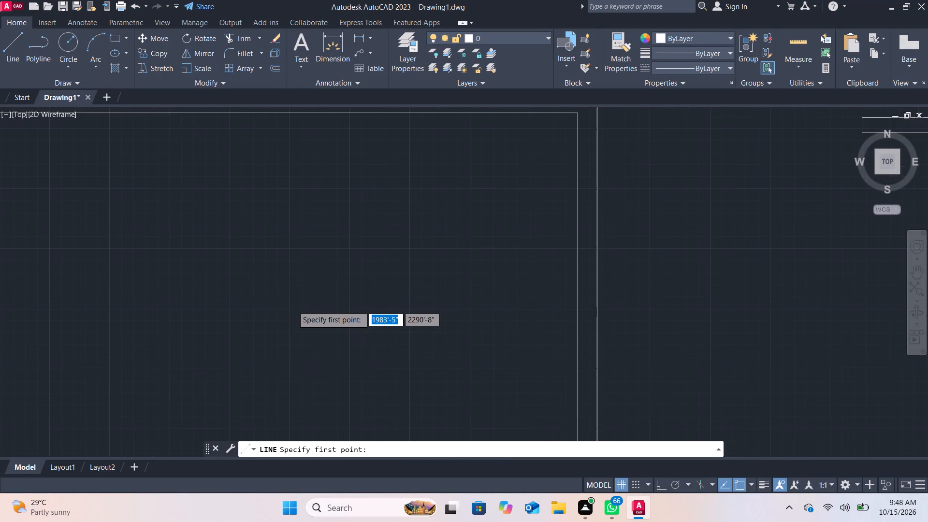
scroll(323, 288, "down", 2)
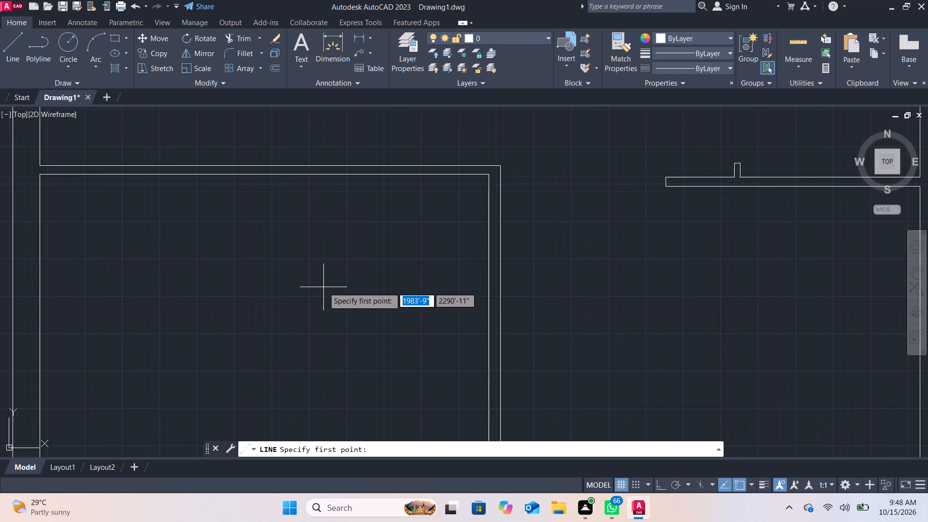
scroll(324, 285, "down", 1)
middle_click_drag(324, 285, 311, 333)
scroll(449, 248, "up", 2)
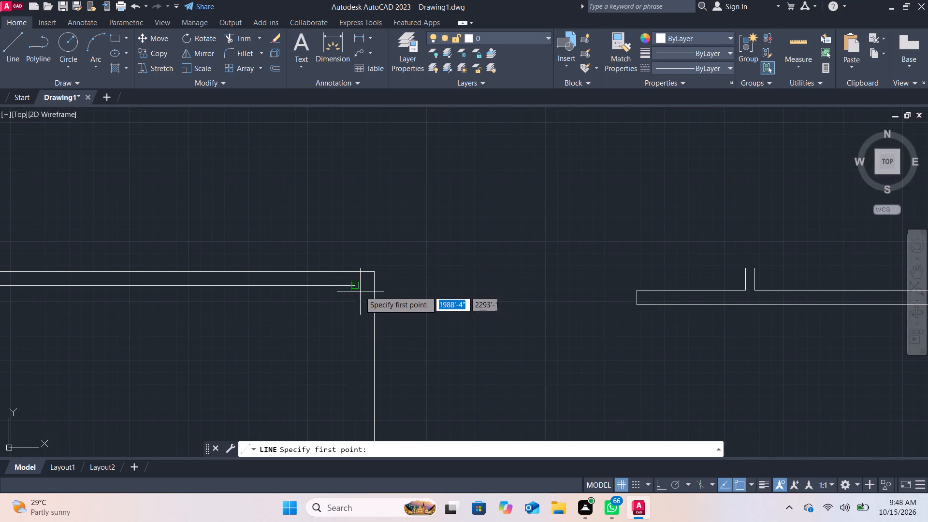
left_click(357, 288)
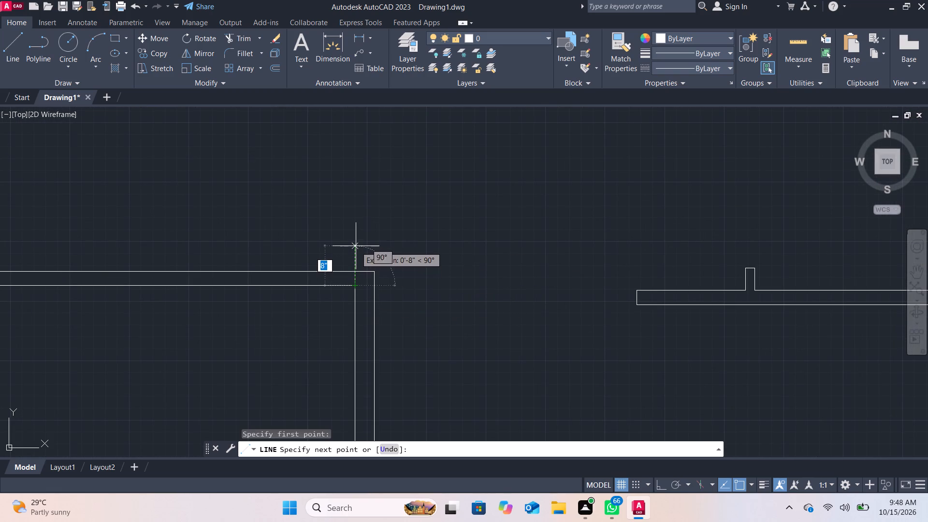
left_click(356, 244)
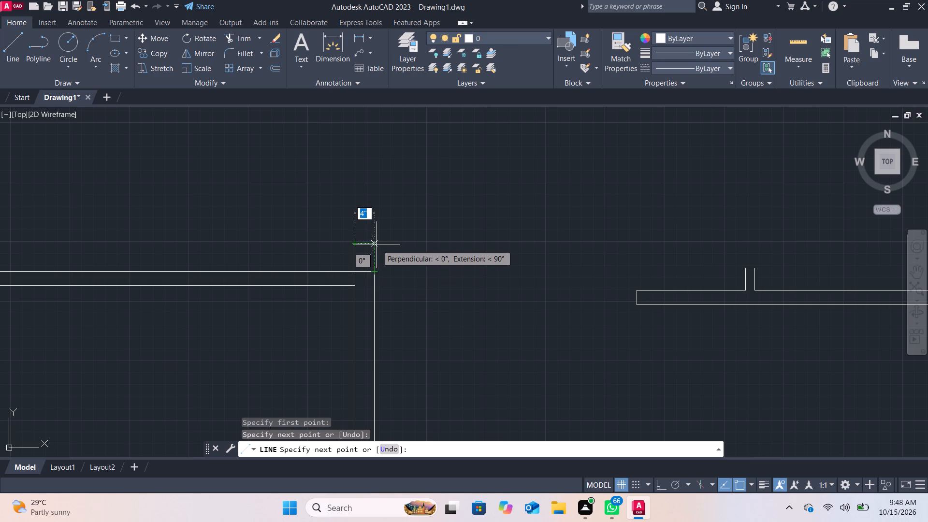
left_click(374, 244)
left_click(372, 271)
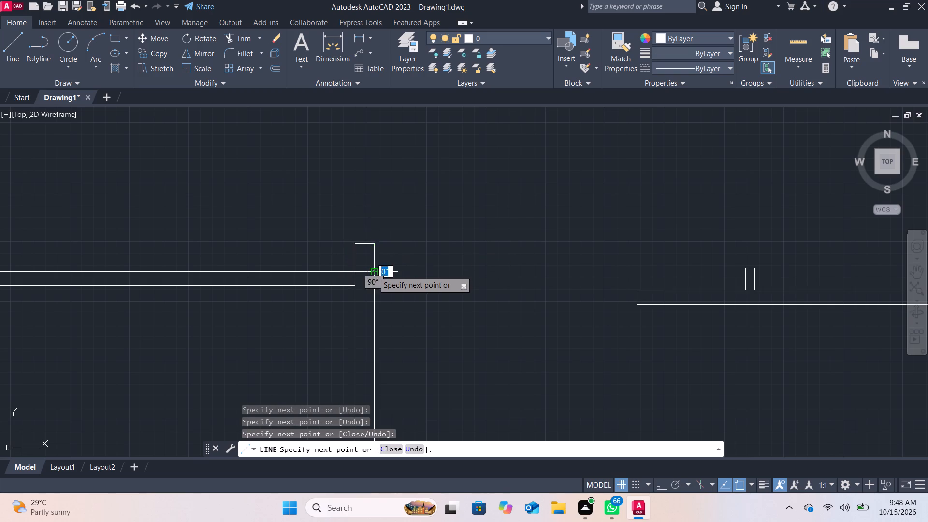
key("Return")
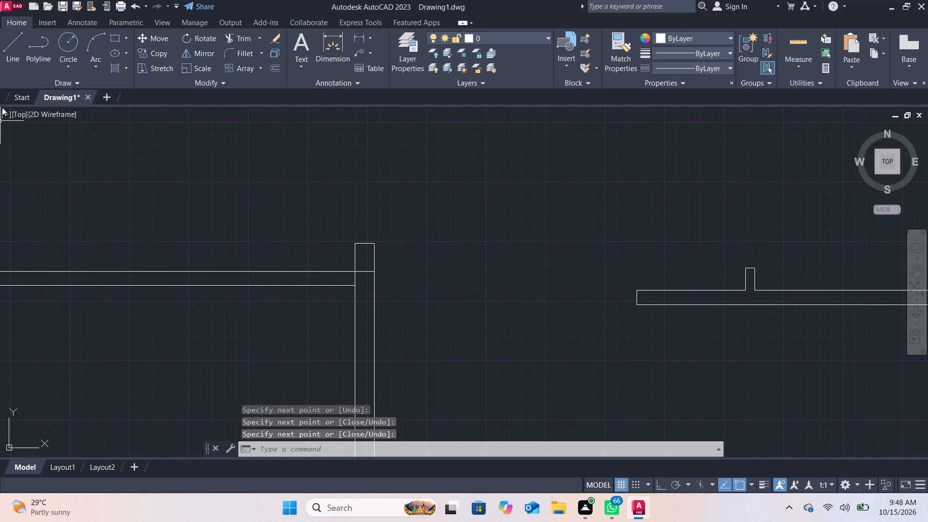
Draw a short horizontal line across the vertical partition from the inner corner, closing the small rectangle at the junction.
left_click(12, 43)
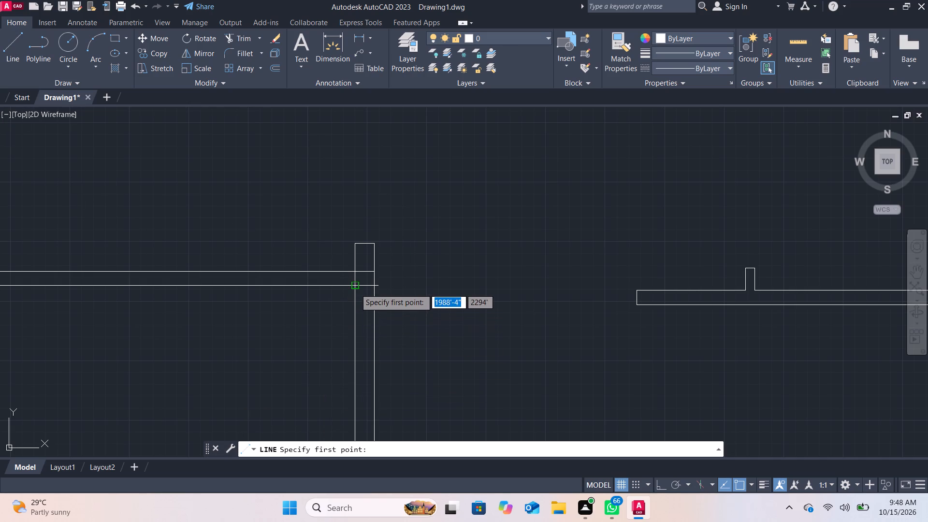
left_click(355, 289)
left_click(374, 285)
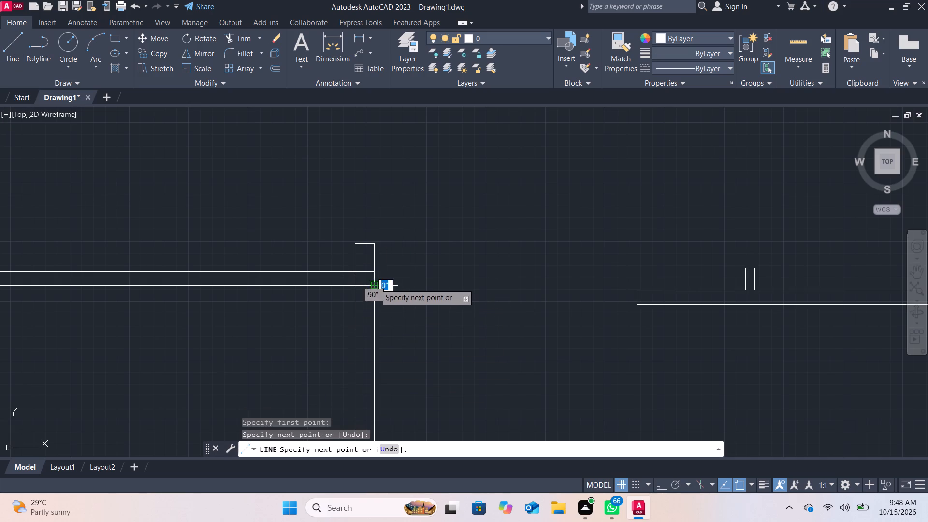
key("Return")
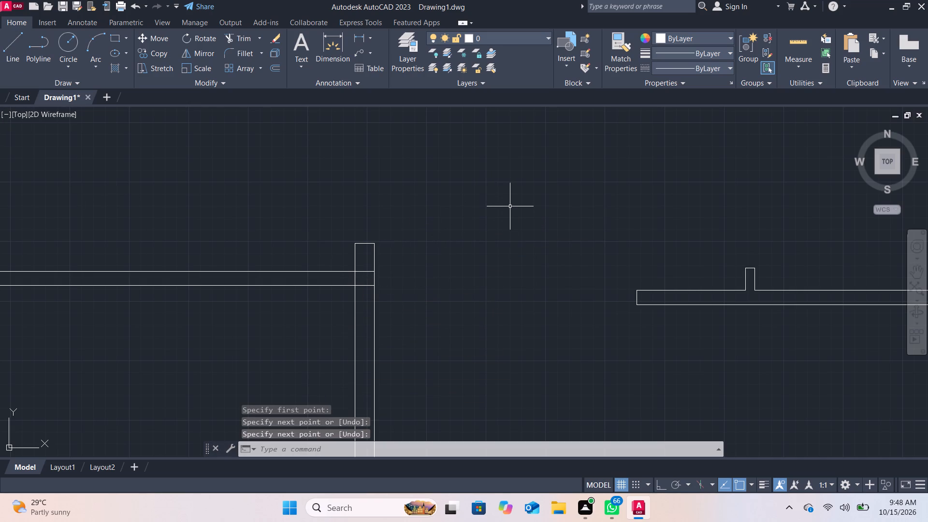
Fill the small rectangle at the partition corner with a Solid hatch.
left_click(123, 66)
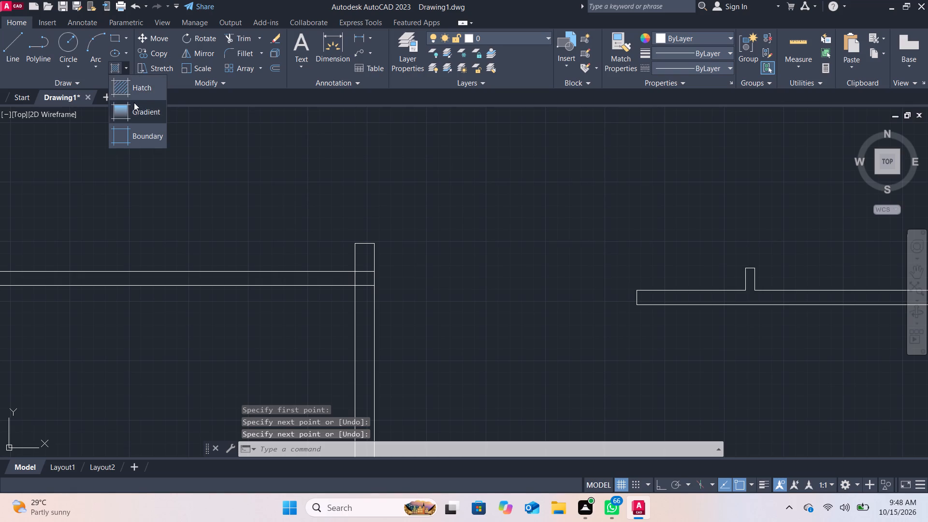
left_click(138, 87)
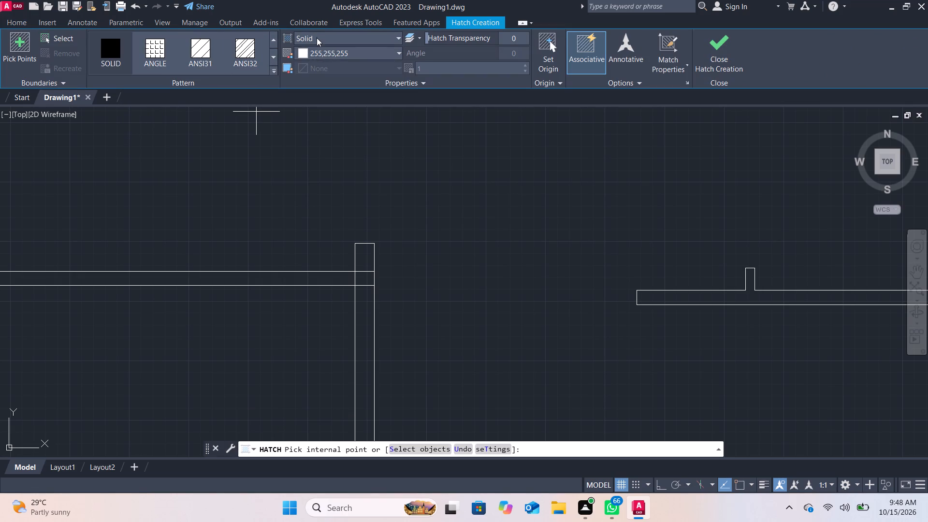
left_click(317, 36)
left_click(317, 58)
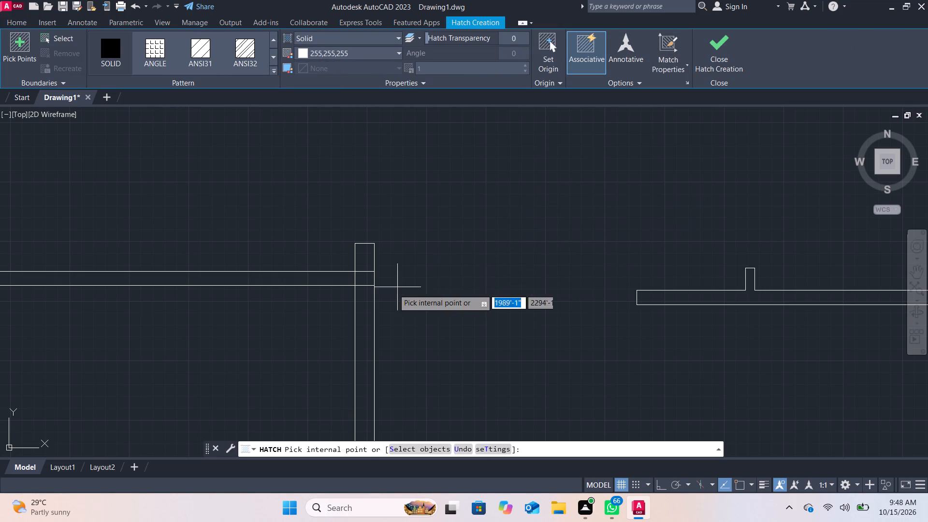
left_click(365, 279)
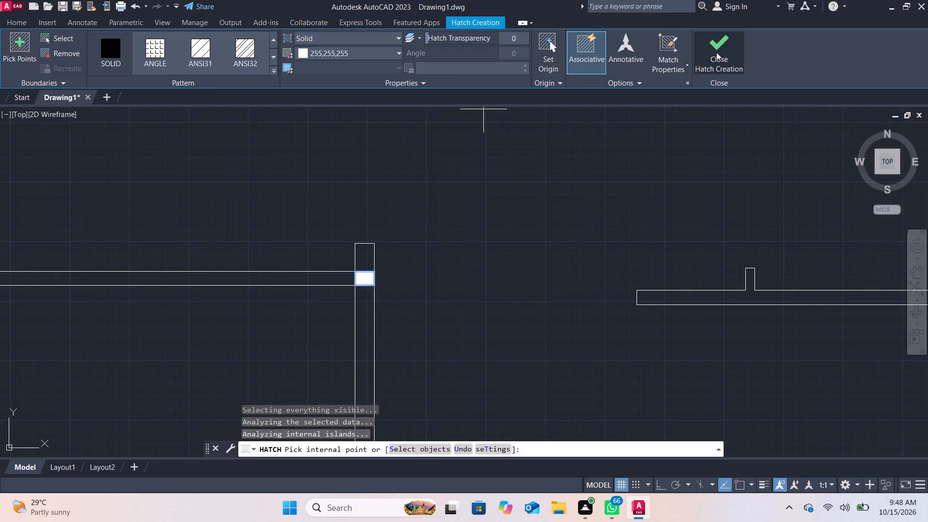
left_click(717, 51)
Draw a short vertical line across the left room's upper partition, to the left of the hatched corner.
scroll(538, 282, "down", 2)
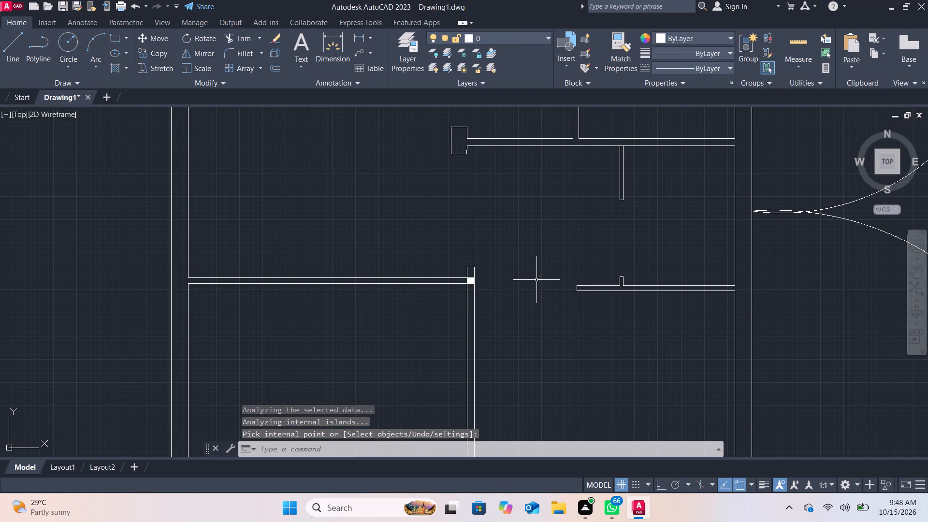
middle_click_drag(536, 280, 523, 356)
middle_click_drag(524, 351, 489, 324)
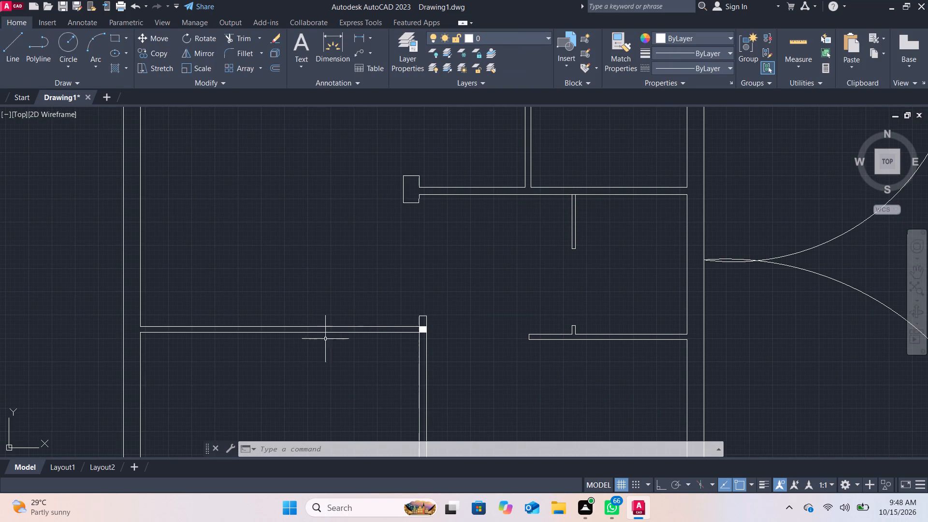
left_click(13, 47)
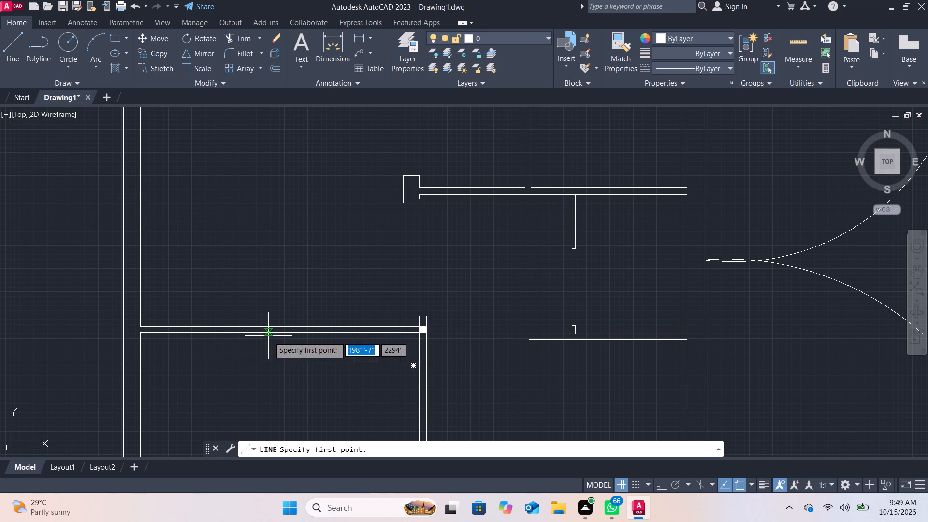
left_click(338, 326)
left_click(338, 333)
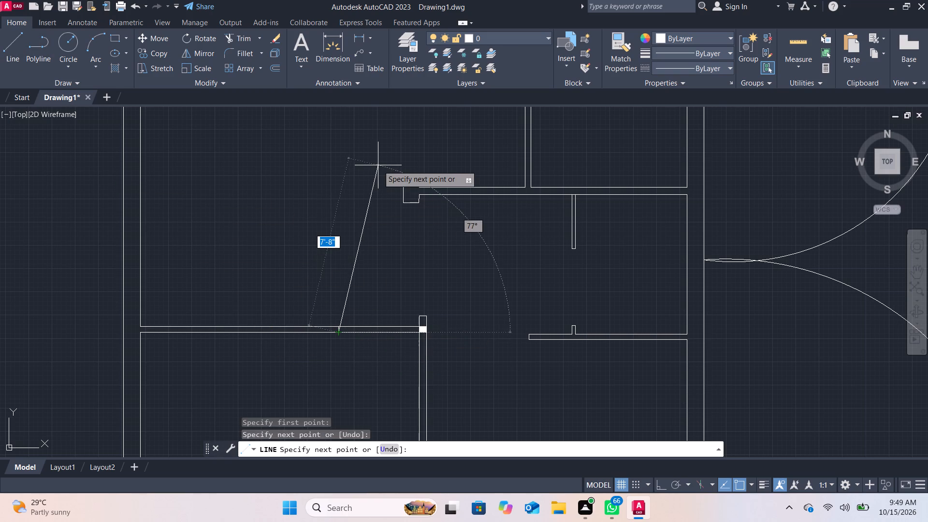
key("Return")
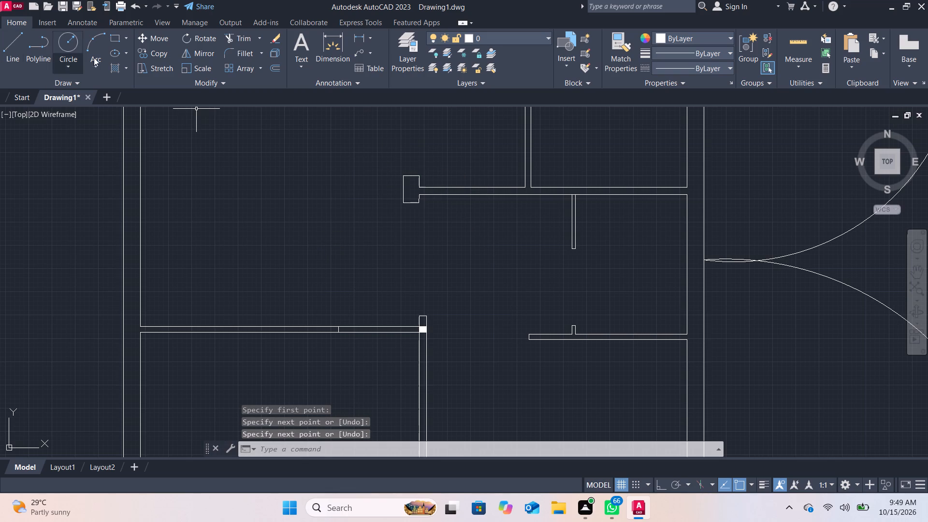
Trim both lines of the upper partition between the new short line and the hatched corner to form a door opening.
left_click(235, 35)
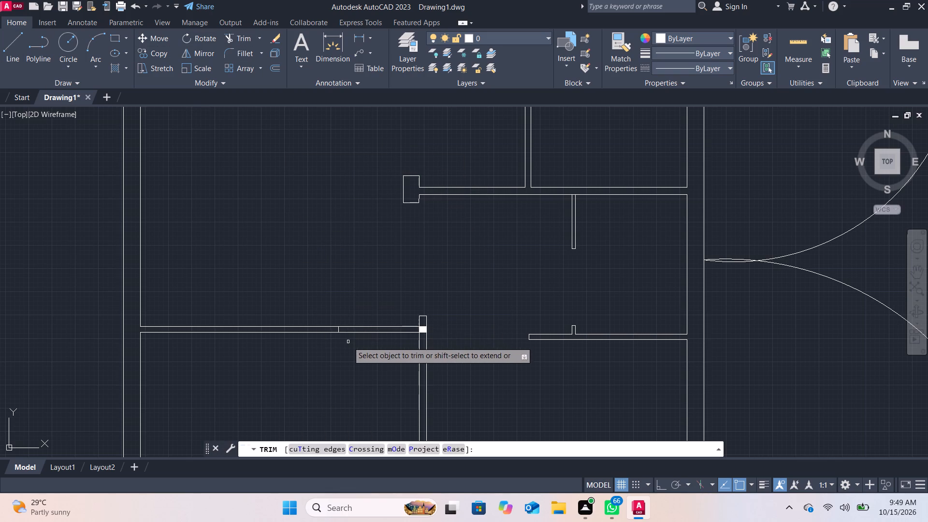
left_click(369, 326)
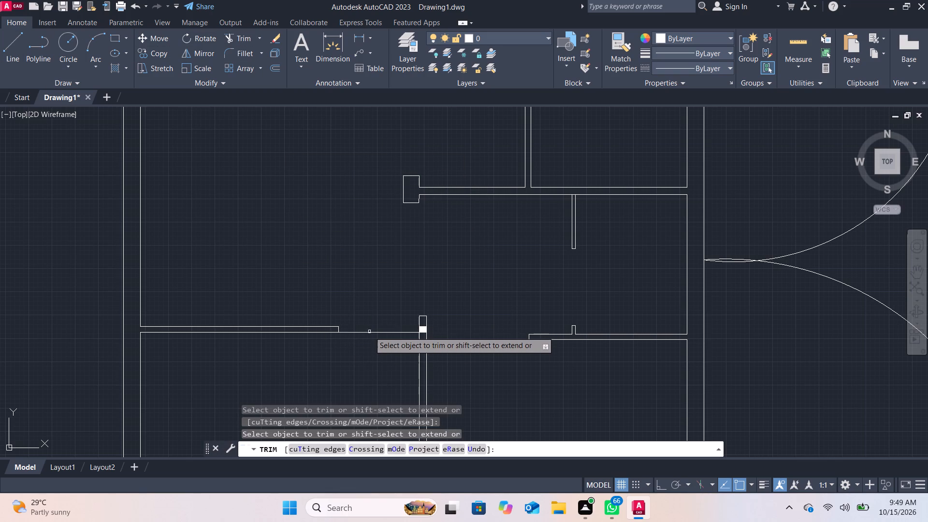
left_click(369, 333)
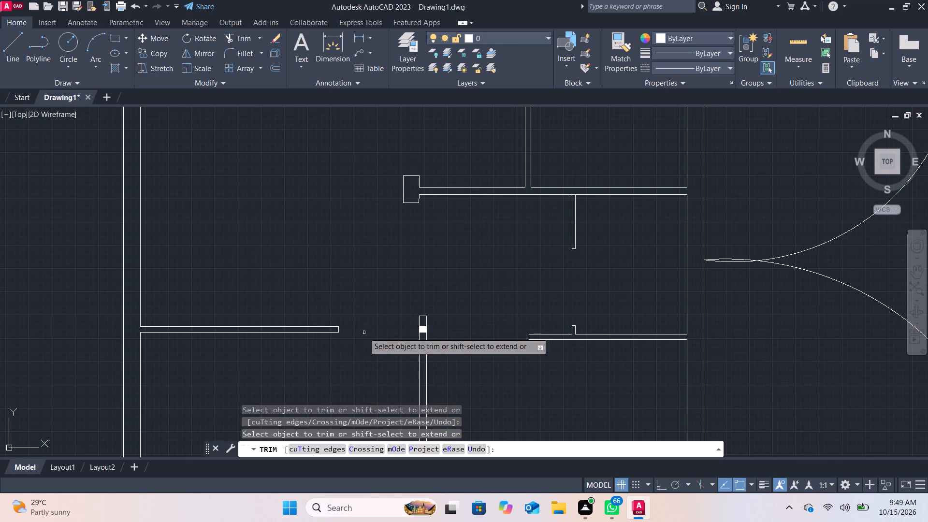
Draw a short vertical line across the left room's lower partition, near the left outer wall.
scroll(362, 333, "down", 1)
middle_click_drag(337, 385, 338, 375)
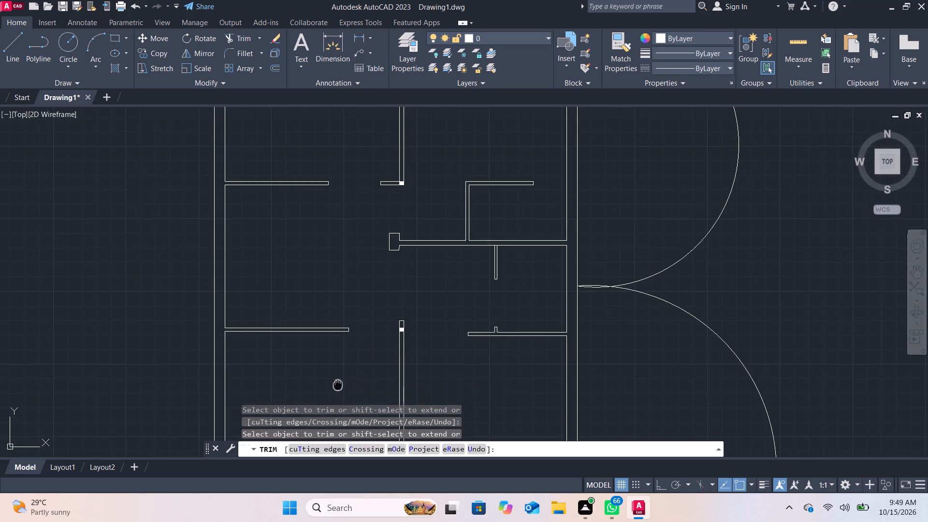
middle_click_drag(338, 375, 311, 278)
middle_click_drag(300, 334, 287, 264)
scroll(287, 268, "down", 1)
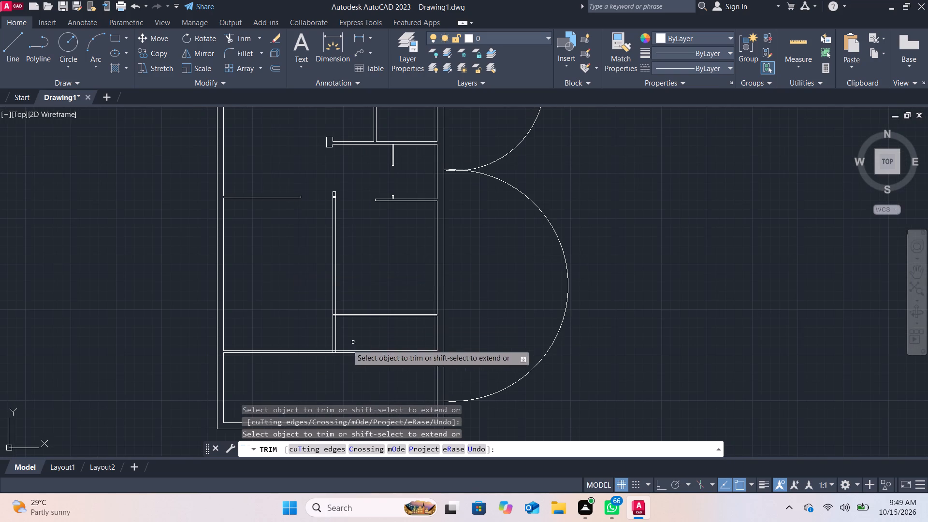
left_click_drag(12, 43, 11, 37)
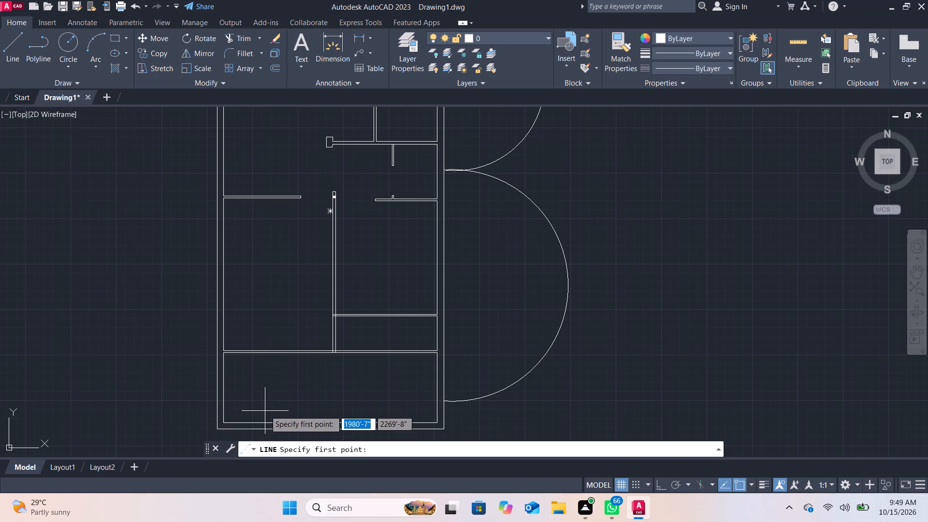
middle_click_drag(281, 363, 282, 429)
scroll(273, 415, "up", 2)
middle_click_drag(273, 399, 274, 301)
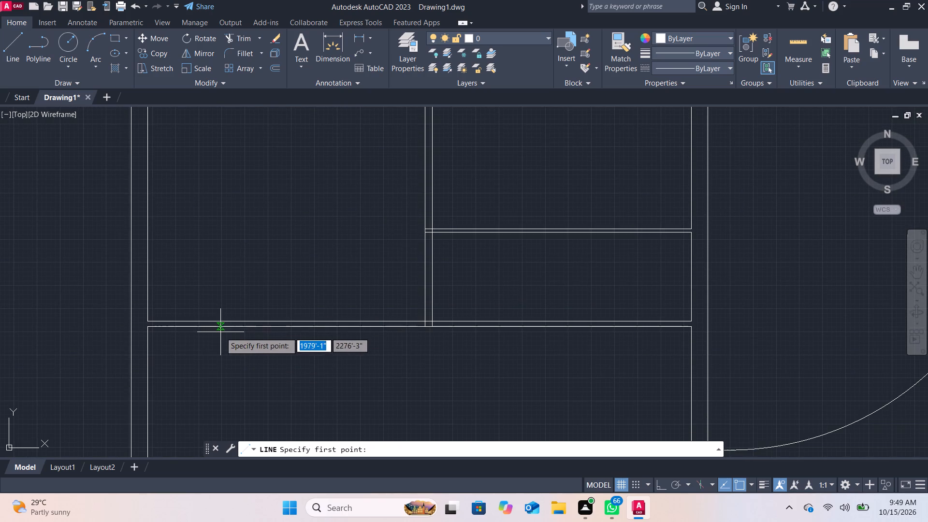
scroll(211, 320, "up", 1)
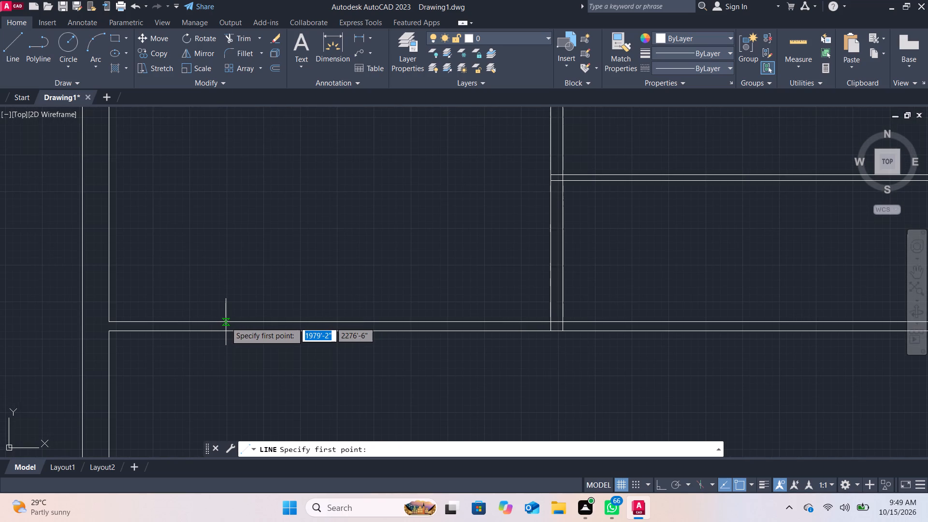
left_click(226, 322)
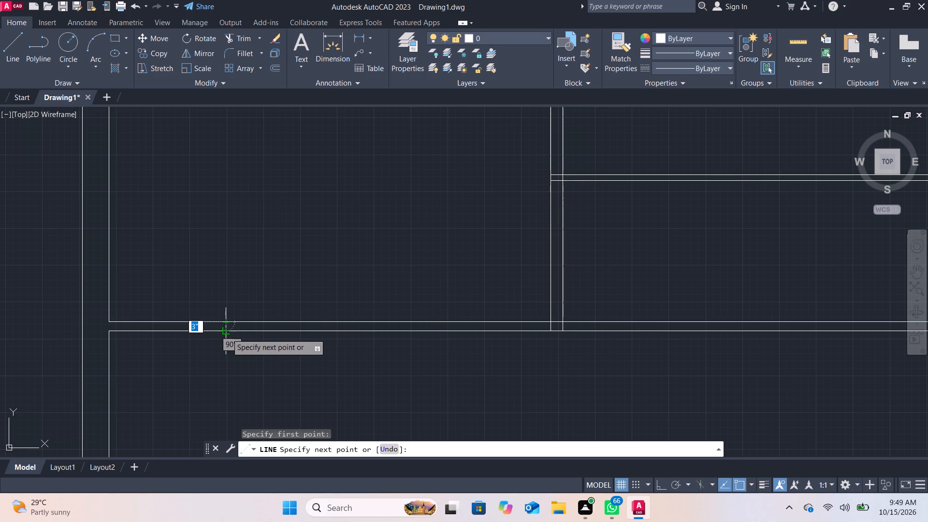
left_click(227, 333)
key("Return")
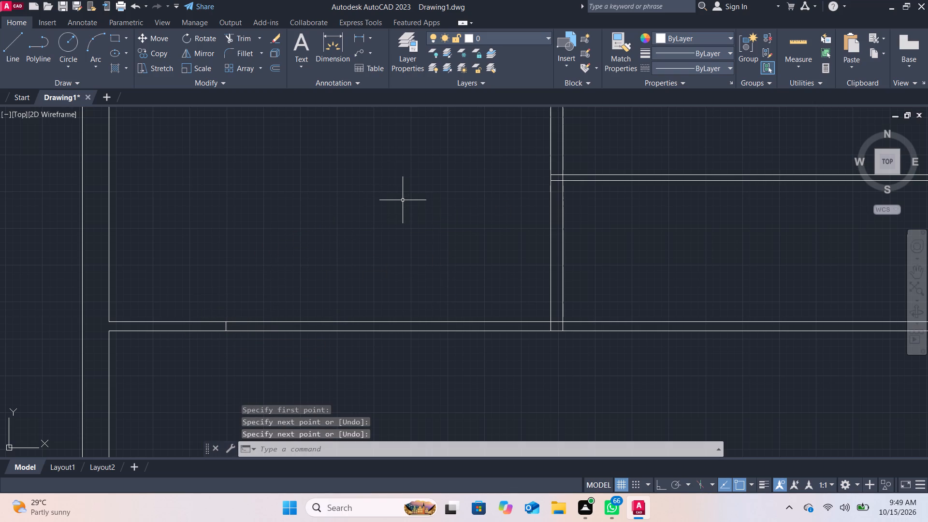
Trim both lines of the lower partition between the left outer wall and the new short line to form a door opening.
left_click(234, 40)
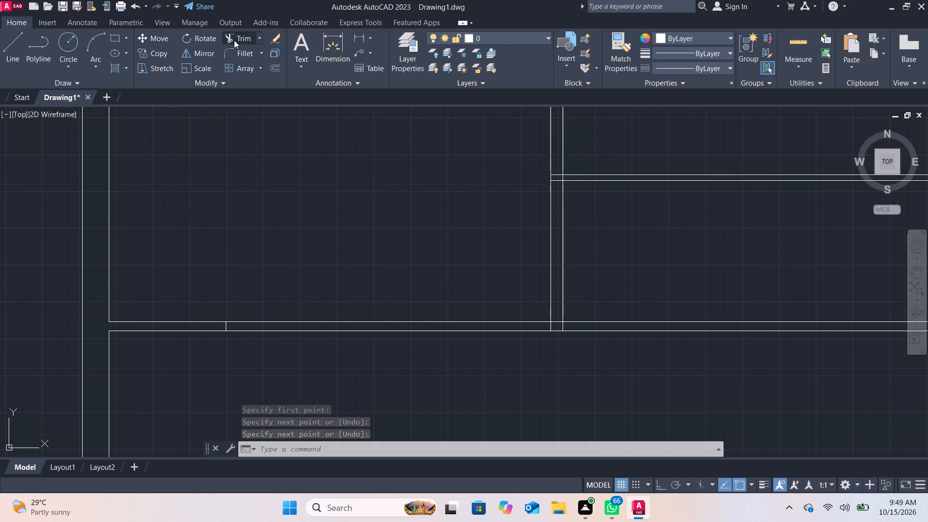
left_click(171, 321)
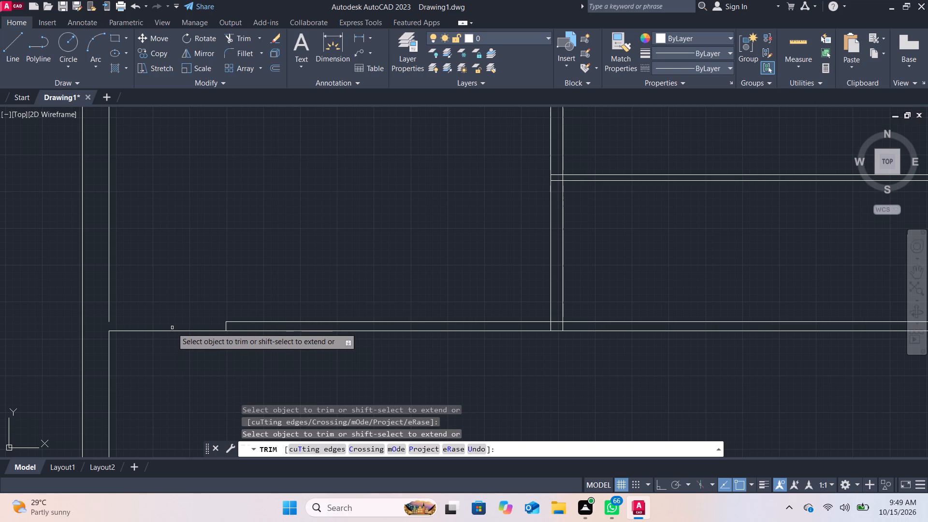
left_click_drag(172, 330, 172, 335)
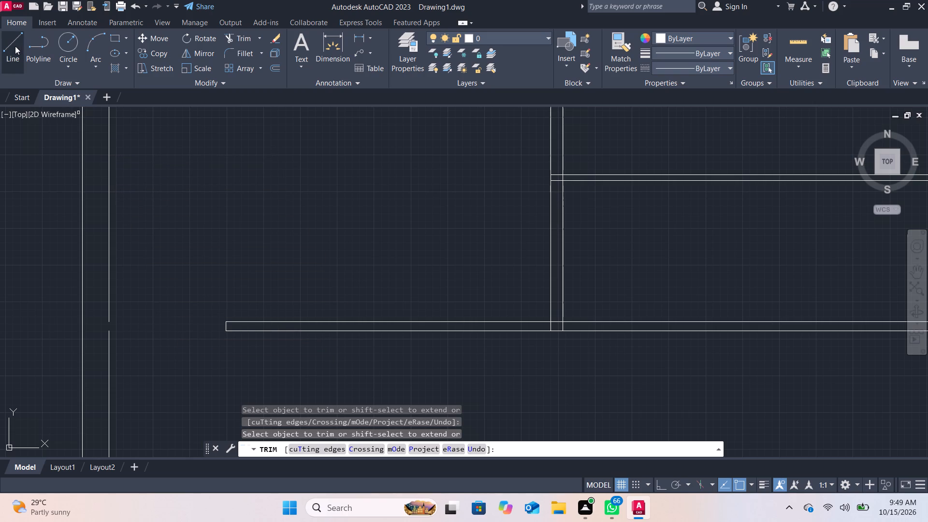
Draw a short vertical line closing the gap in the left outer wall's inner face beside the new opening.
left_click(15, 46)
left_click(108, 321)
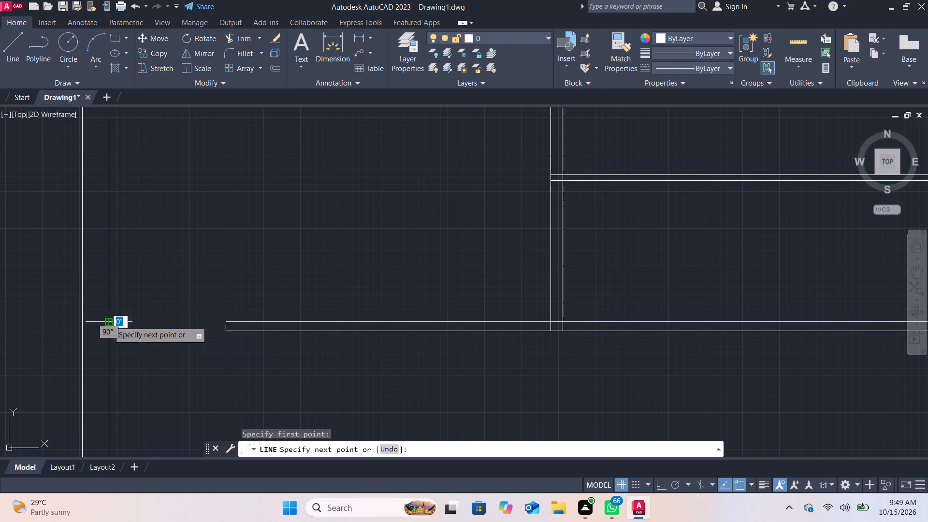
left_click(108, 327)
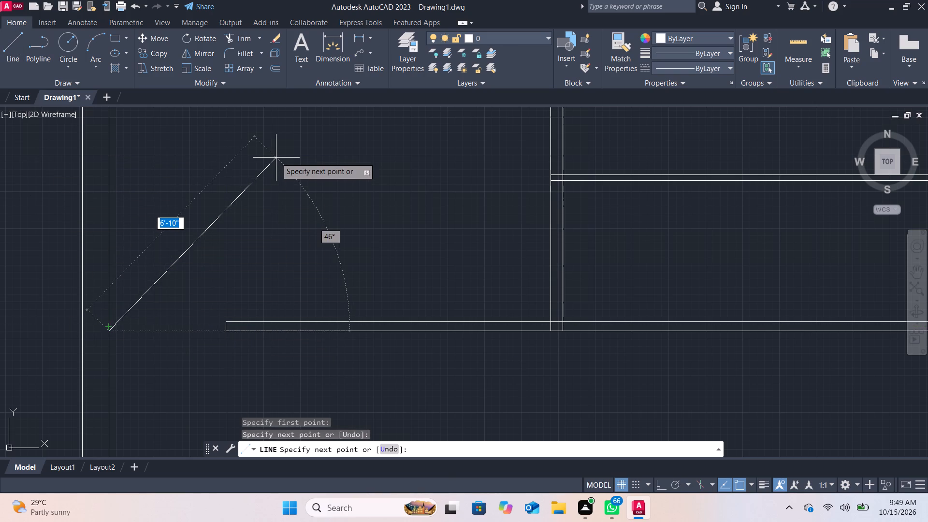
key("Return")
scroll(200, 329, "up", 3)
scroll(198, 336, "down", 3)
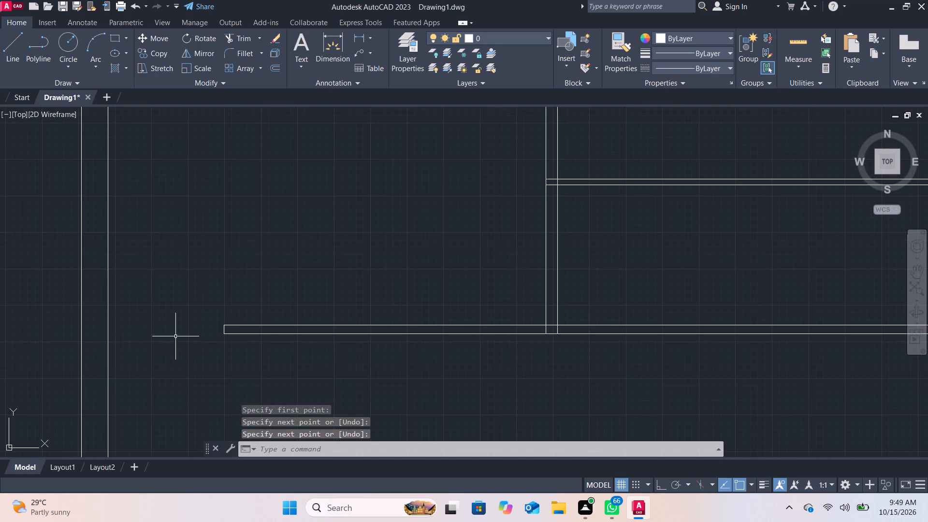
Erase the short vertical line that closes the gap in the left outer wall's inner face.
middle_click_drag(150, 334, 201, 312)
scroll(146, 337, "up", 2)
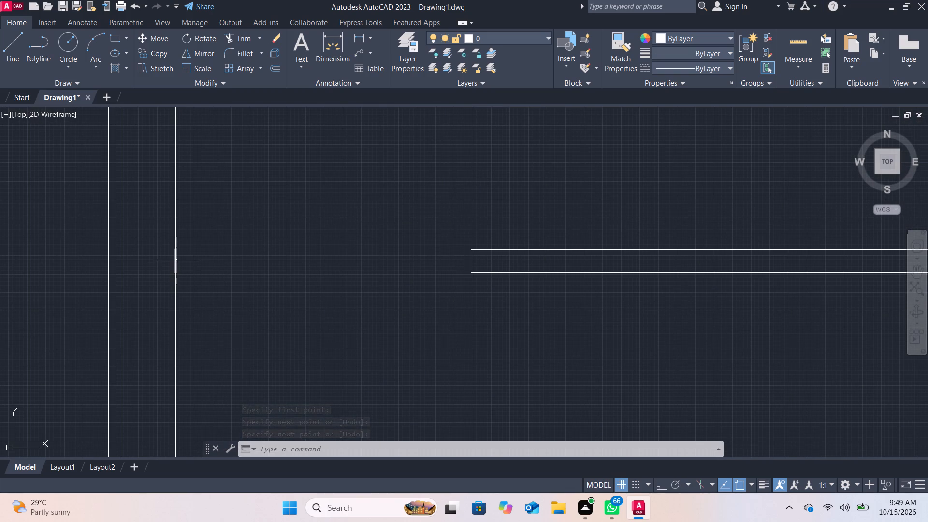
left_click(176, 261)
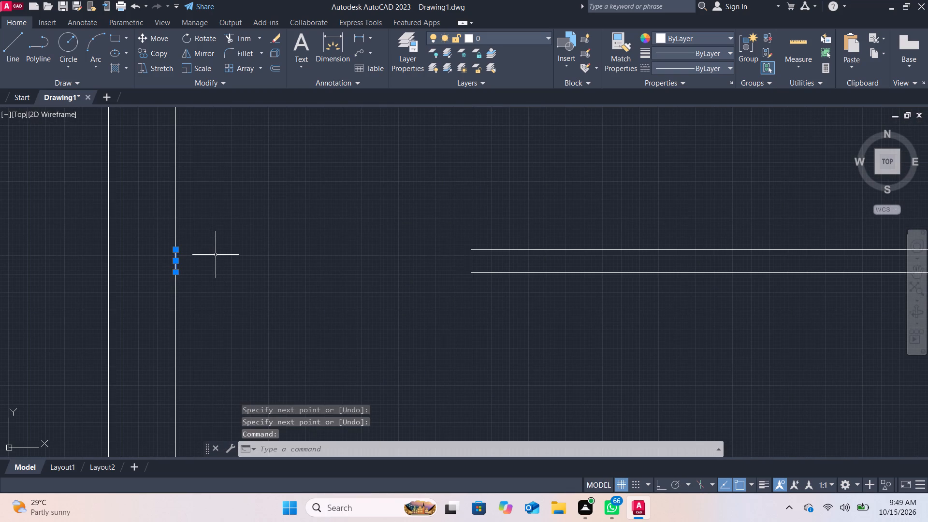
key("e")
key("Return")
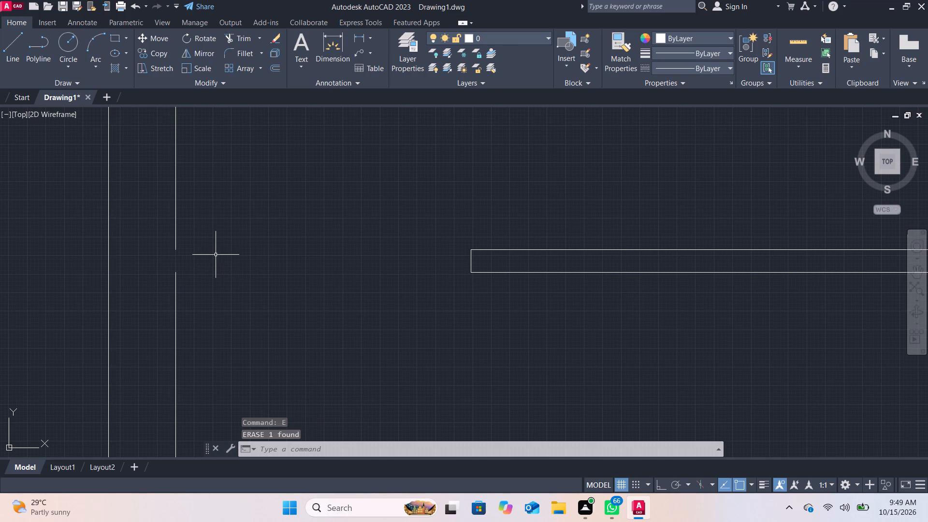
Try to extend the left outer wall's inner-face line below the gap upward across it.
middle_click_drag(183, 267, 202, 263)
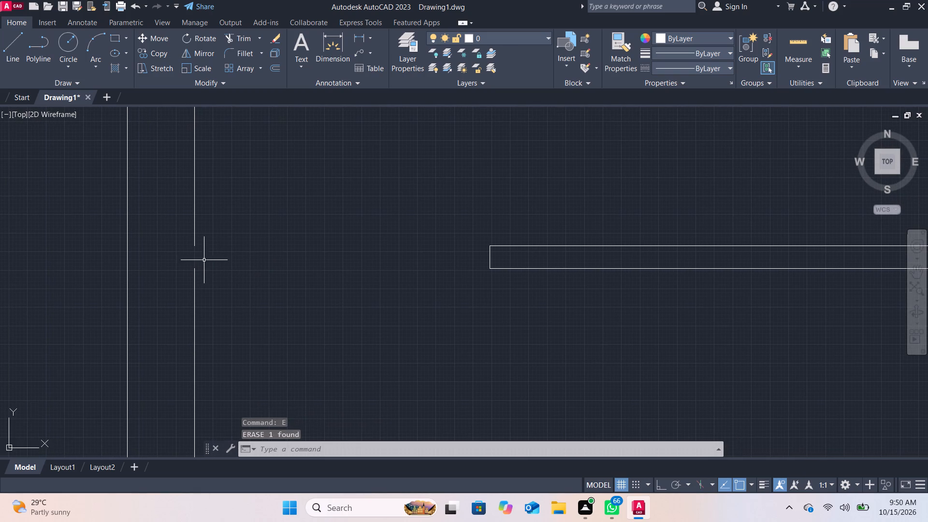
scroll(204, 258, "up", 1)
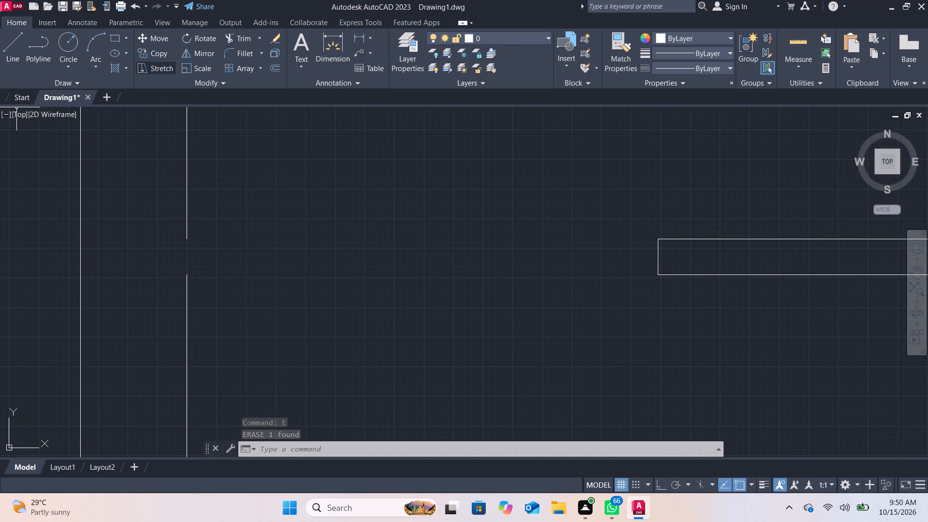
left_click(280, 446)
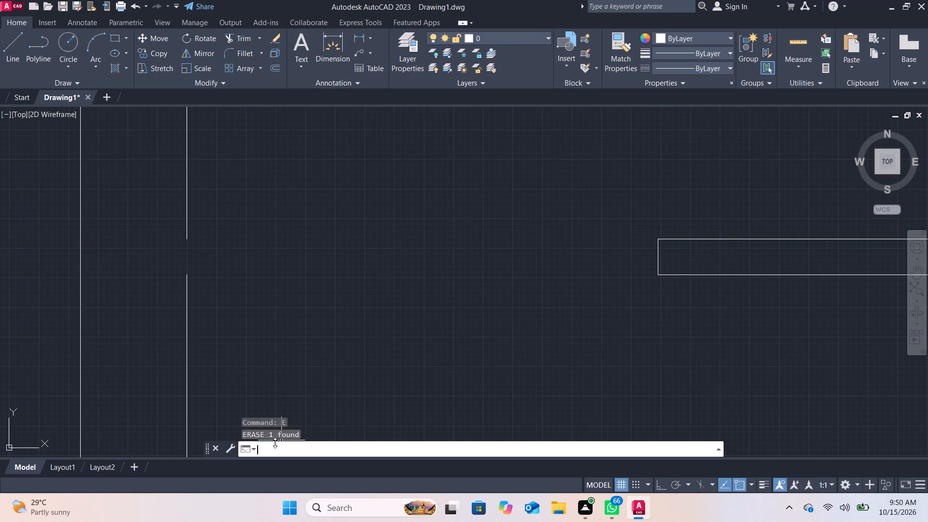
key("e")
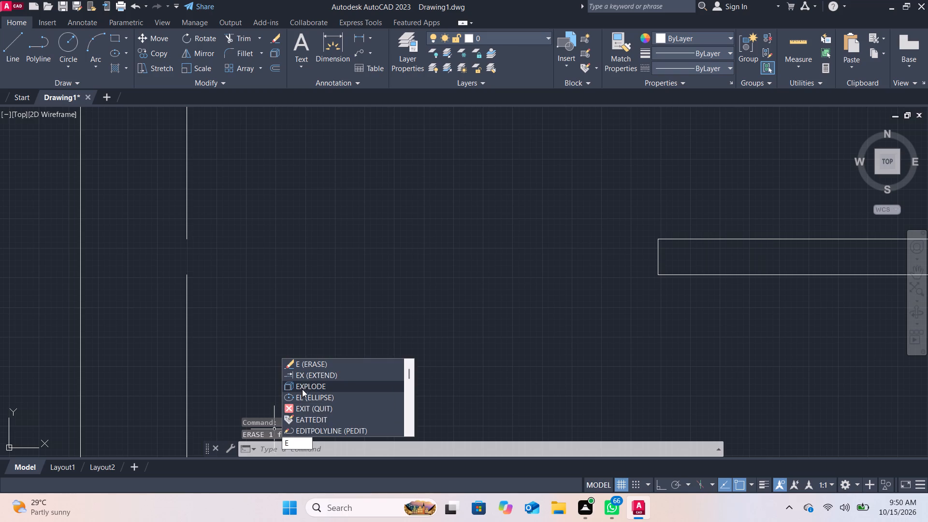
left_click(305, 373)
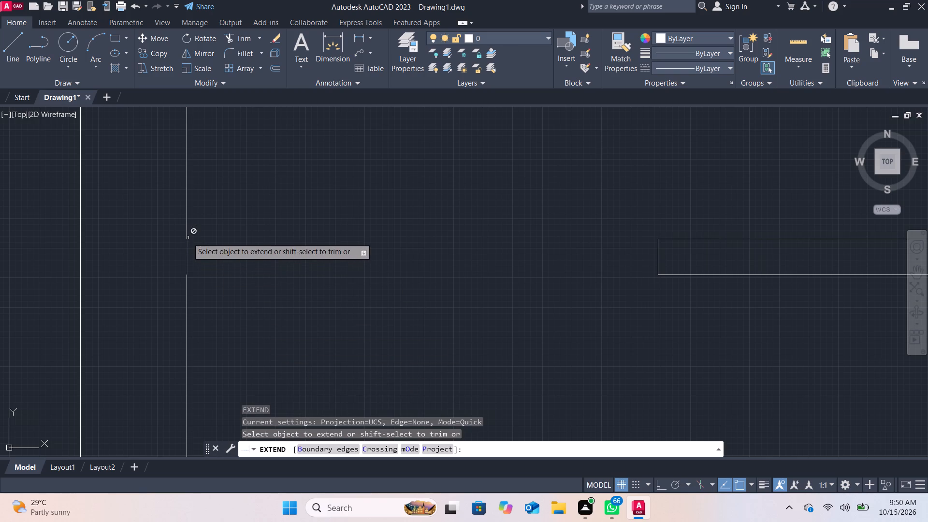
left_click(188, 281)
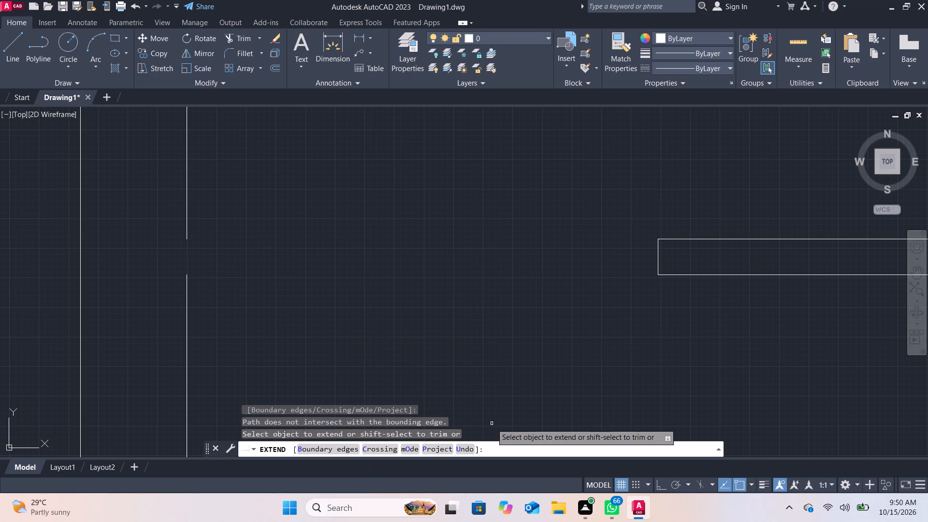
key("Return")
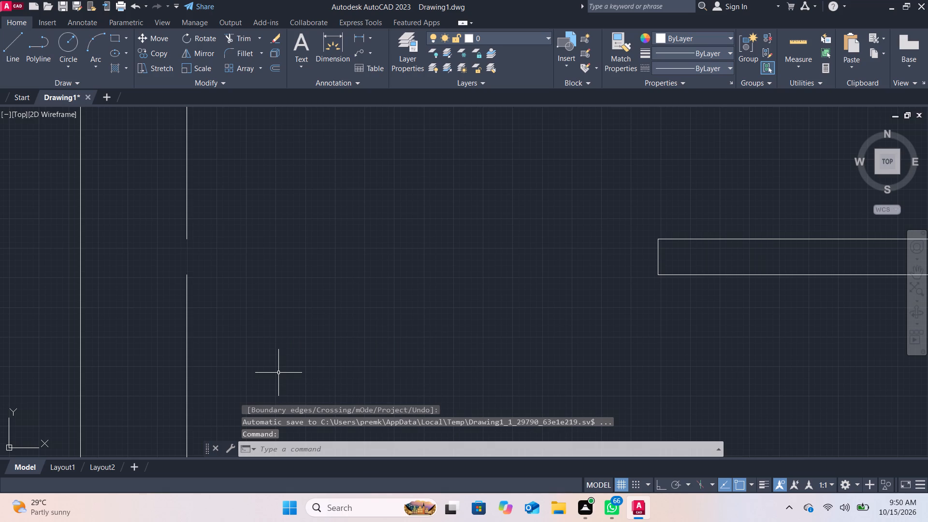
Extend the left outer wall's inner-face line across the gap beside the lower partition's door opening, making one continuous face.
key("e")
left_click(339, 412)
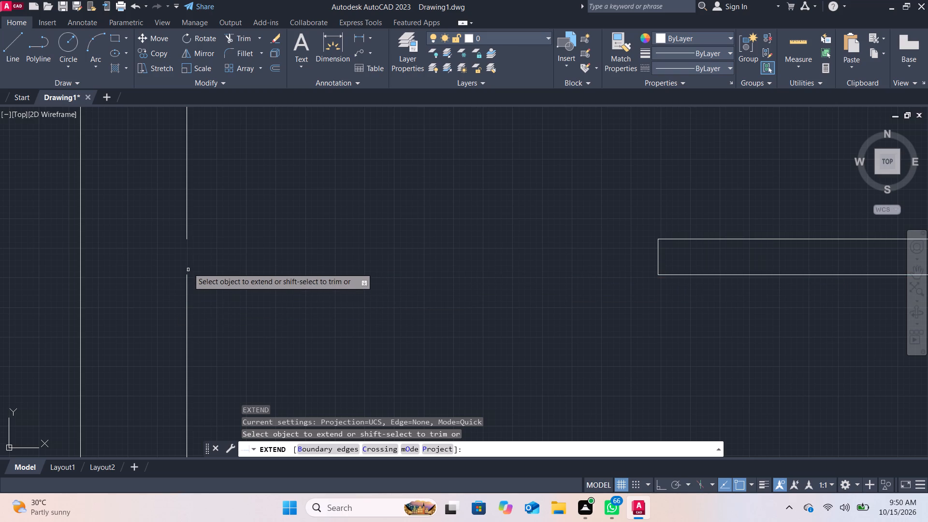
scroll(209, 275, "up", 2)
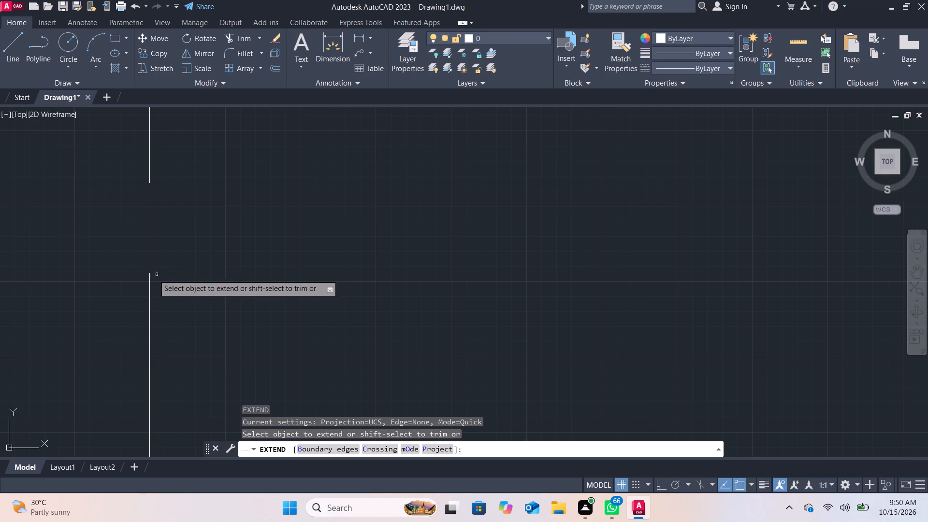
scroll(159, 205, "down", 2)
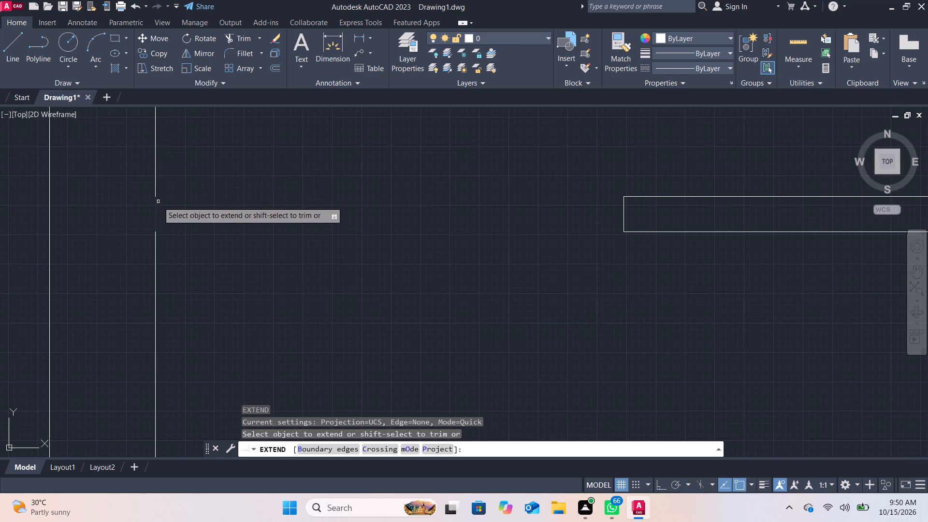
left_click(156, 150)
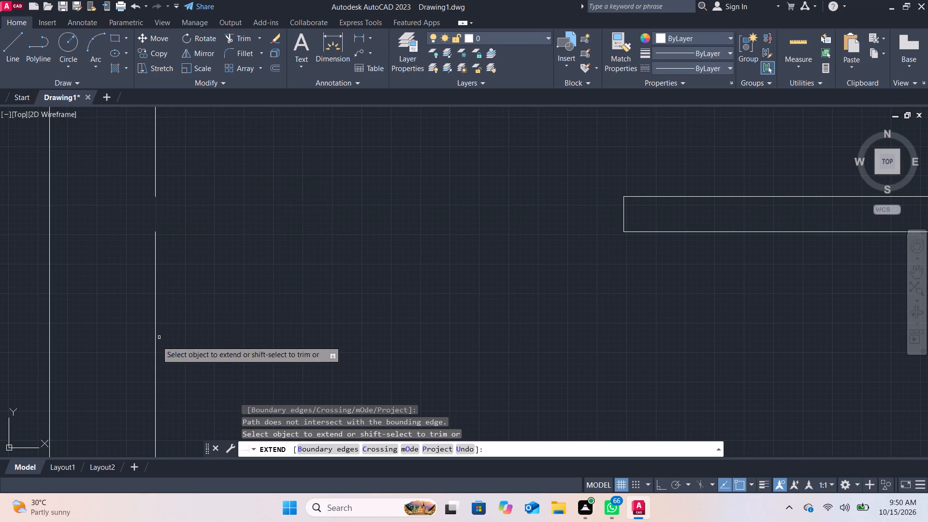
scroll(154, 400, "down", 3)
middle_click_drag(154, 402, 215, 261)
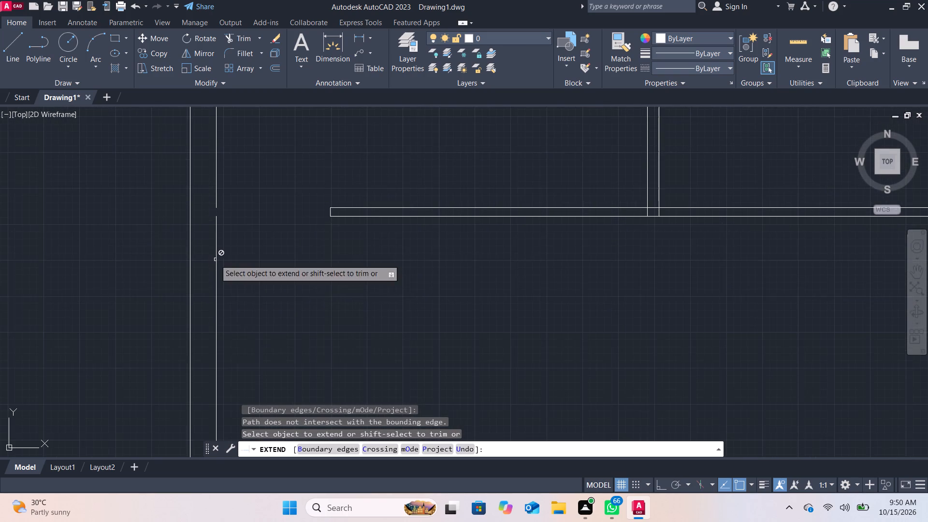
scroll(217, 348, "up", 4)
scroll(220, 342, "down", 4)
scroll(220, 342, "up", 4)
scroll(221, 337, "down", 1)
middle_click_drag(221, 337, 227, 488)
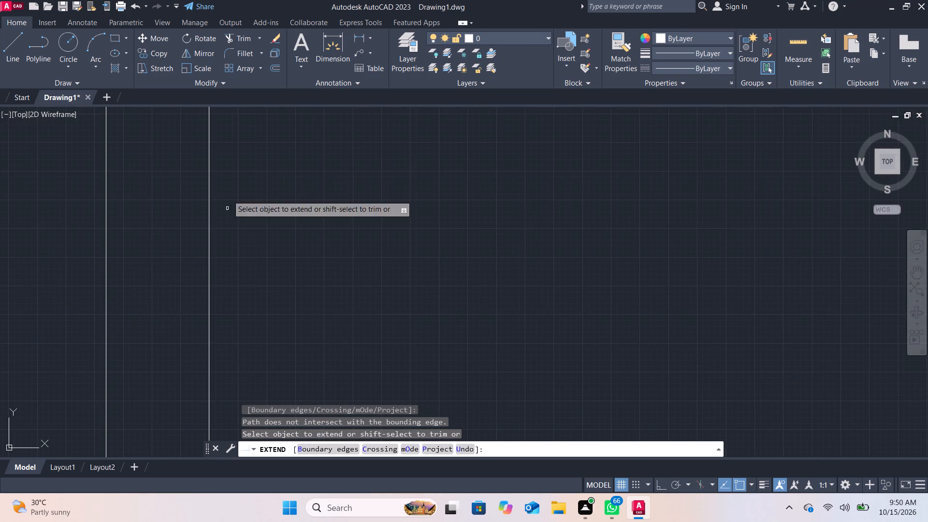
middle_click_drag(232, 171, 237, 346)
middle_click_drag(253, 182, 255, 316)
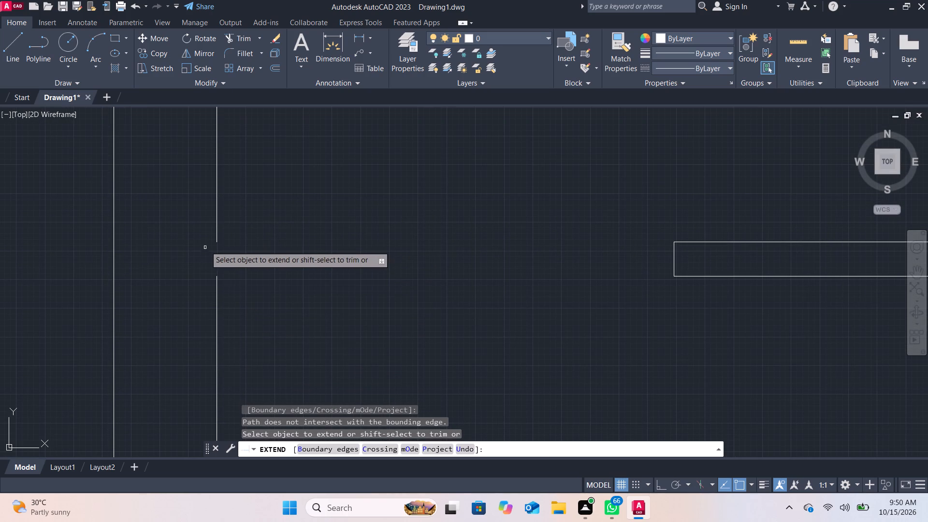
scroll(217, 233, "up", 3)
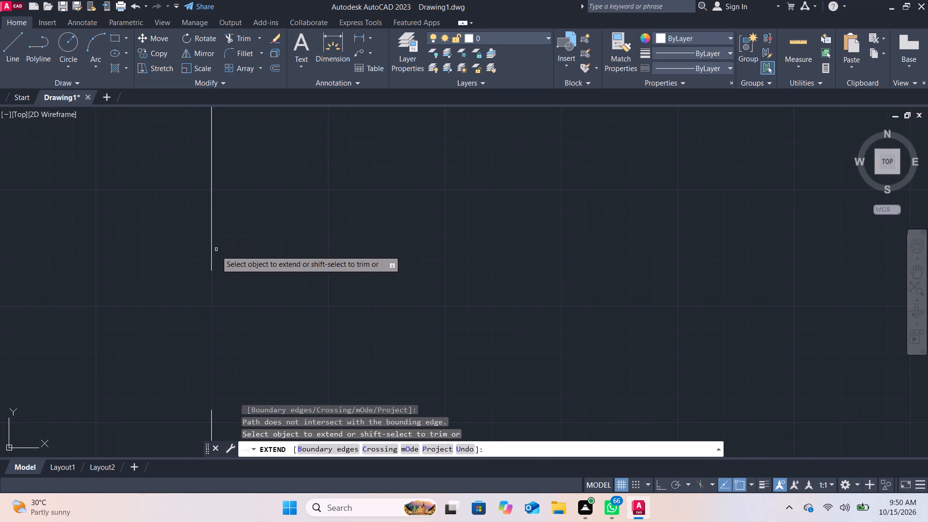
left_click(210, 271)
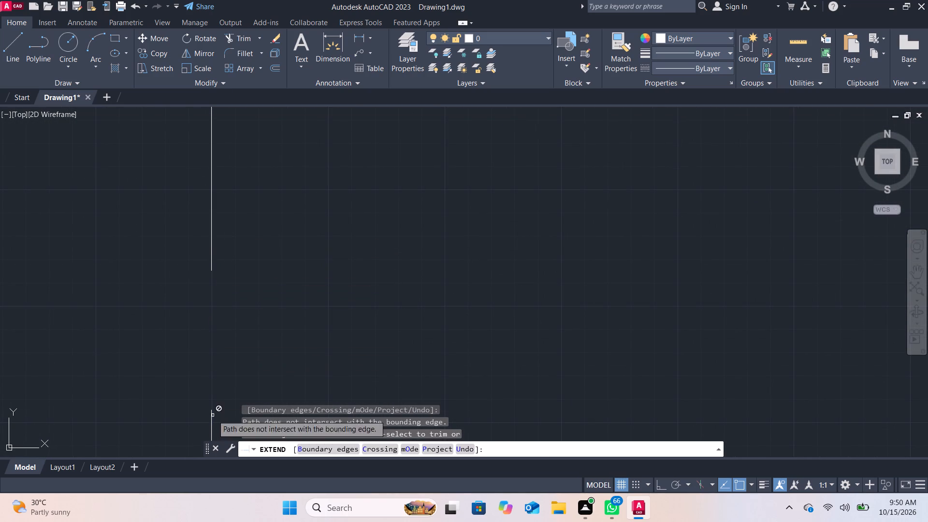
left_click(213, 414)
scroll(218, 283, "down", 5)
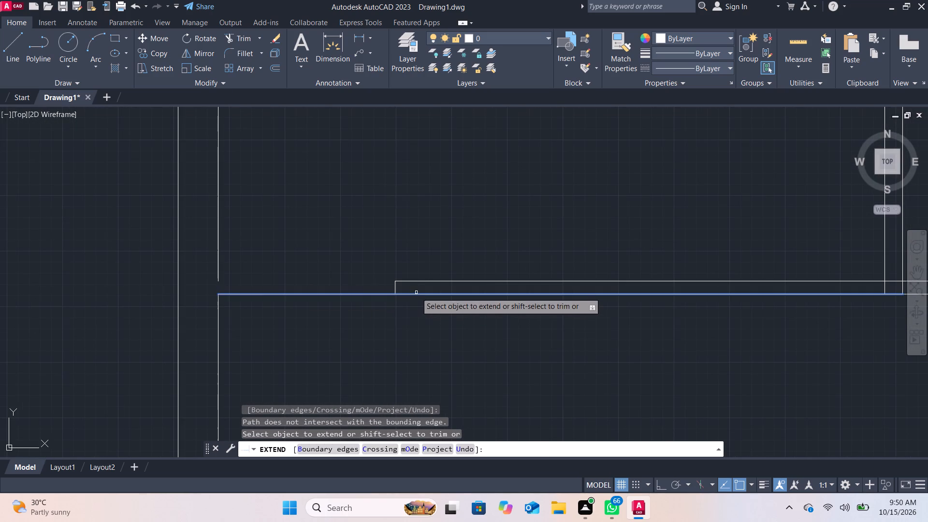
scroll(787, 299, "down", 1)
middle_click_drag(784, 304, 567, 270)
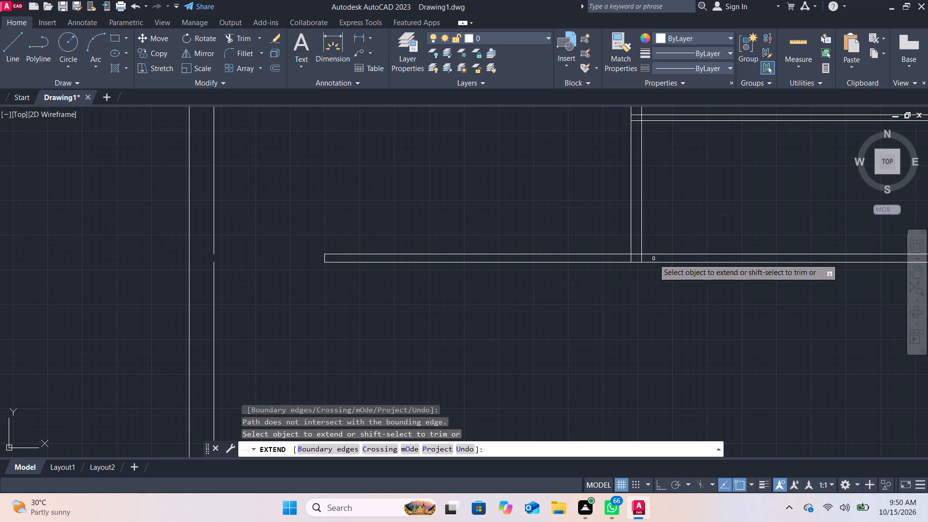
scroll(629, 267, "up", 1)
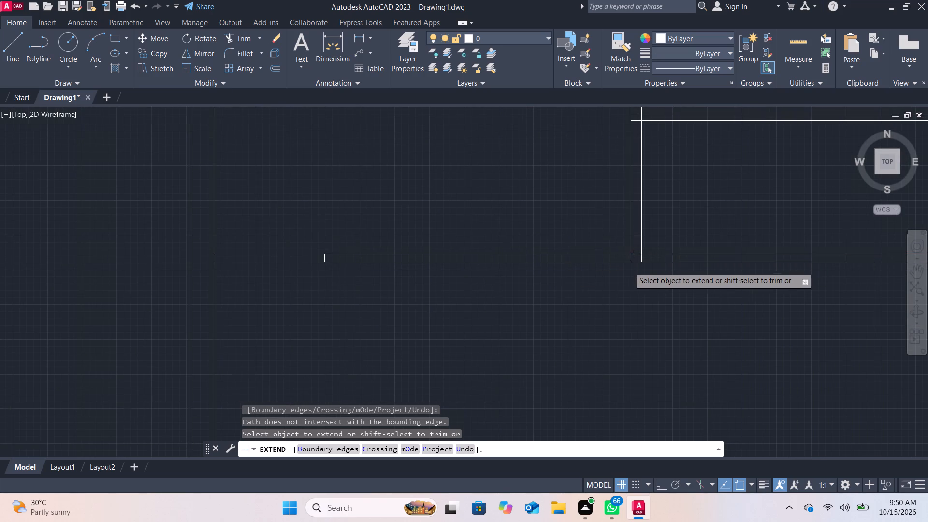
scroll(629, 267, "up", 1)
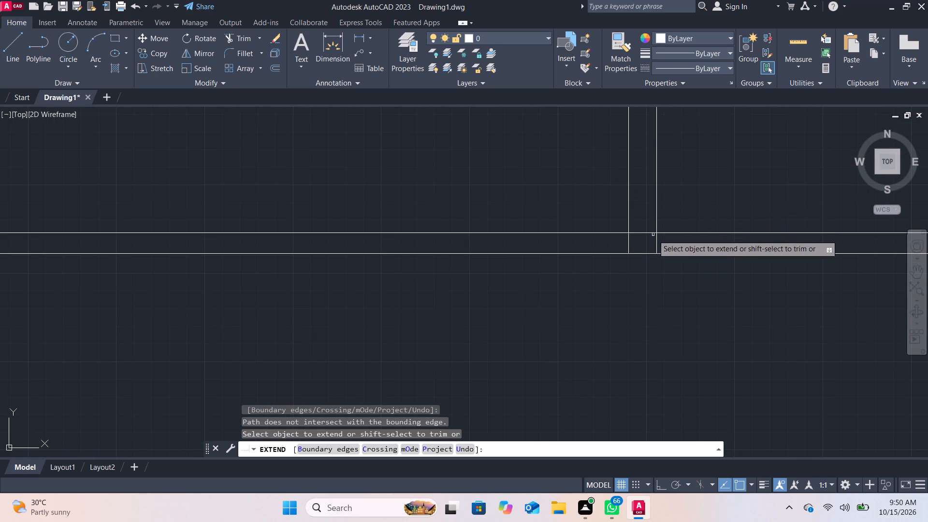
scroll(633, 287, "down", 1)
middle_click_drag(643, 310, 591, 225)
scroll(590, 236, "down", 2)
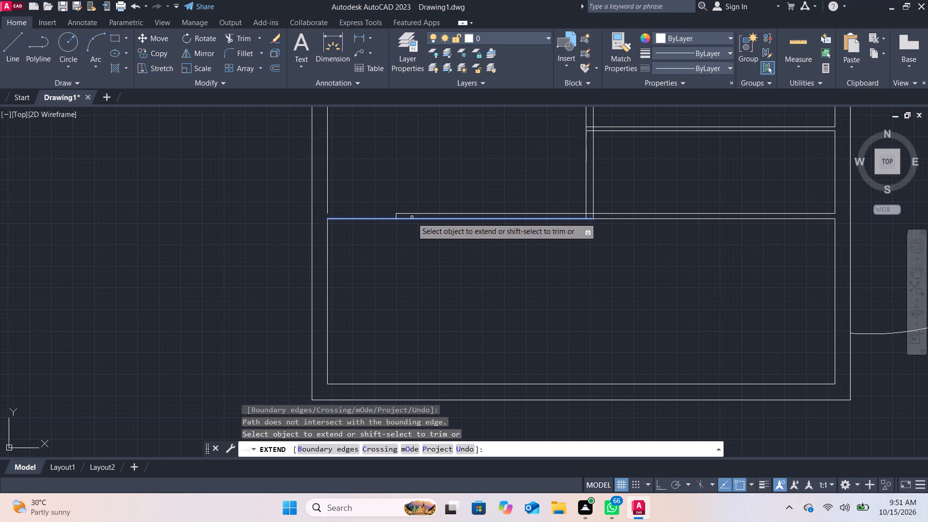
left_click(328, 214)
middle_click_drag(380, 215, 392, 273)
scroll(381, 216, "down", 1)
scroll(392, 273, "up", 3)
key("Escape")
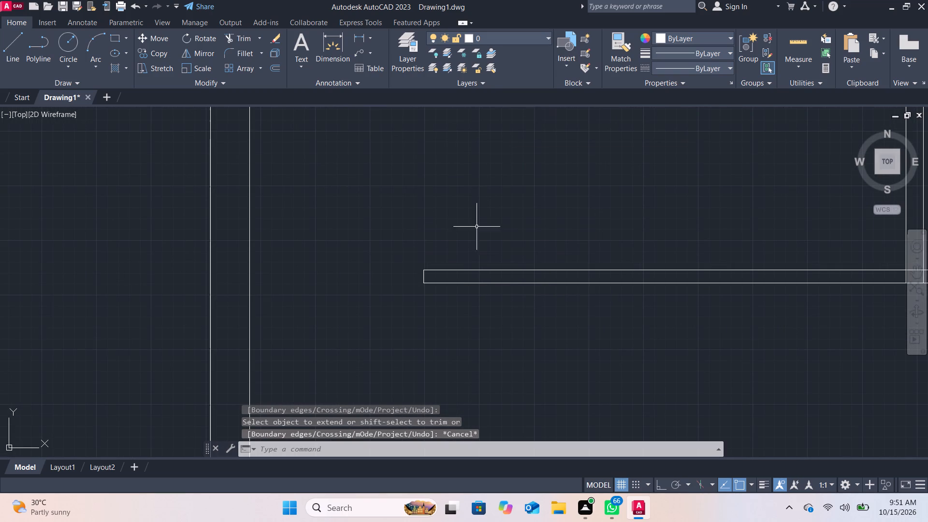
Offset the right wall's inner face 6'-6" inward within the small room between the two lower horizontal partitions.
middle_click_drag(391, 278, 369, 214)
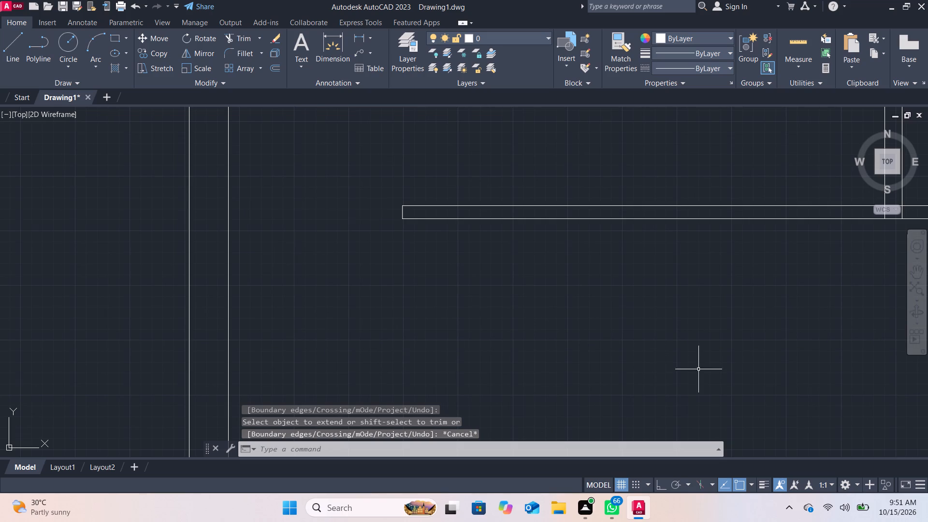
scroll(603, 314, "down", 2)
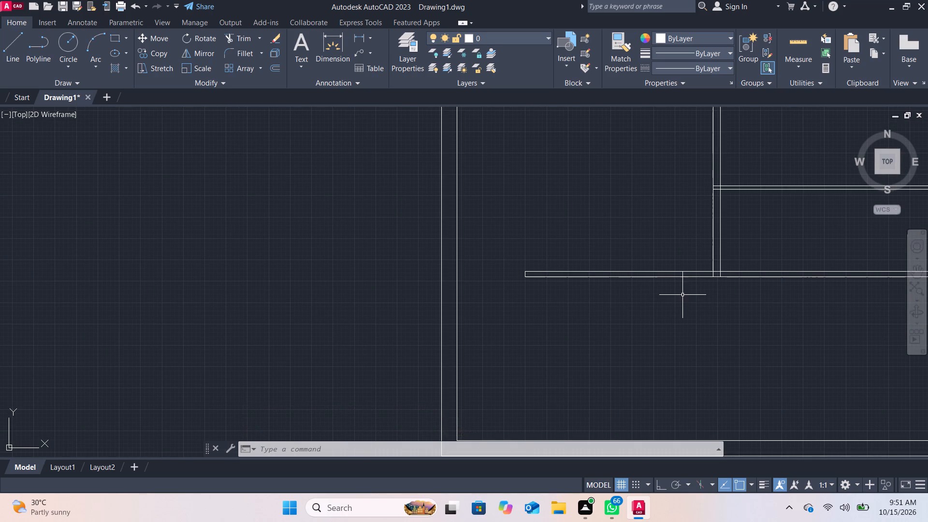
middle_click_drag(682, 295, 537, 285)
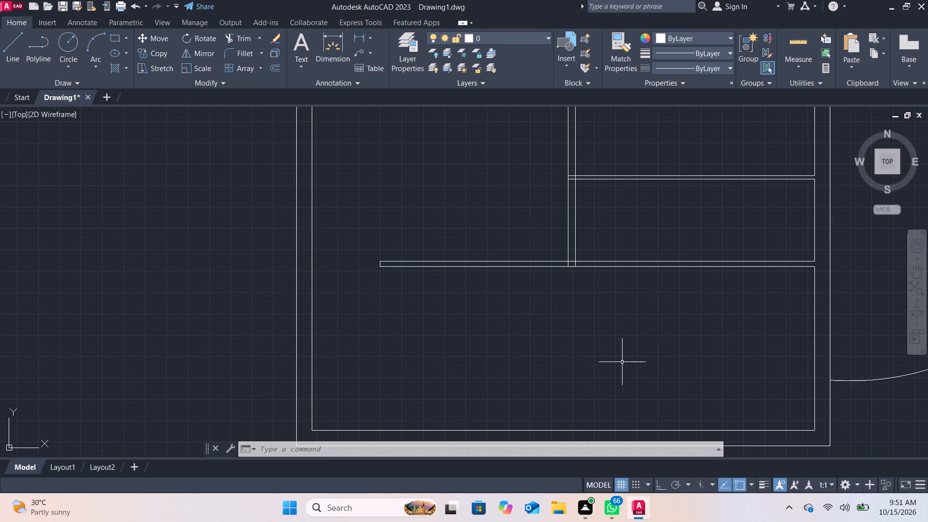
scroll(622, 362, "down", 1)
middle_click_drag(622, 362, 598, 343)
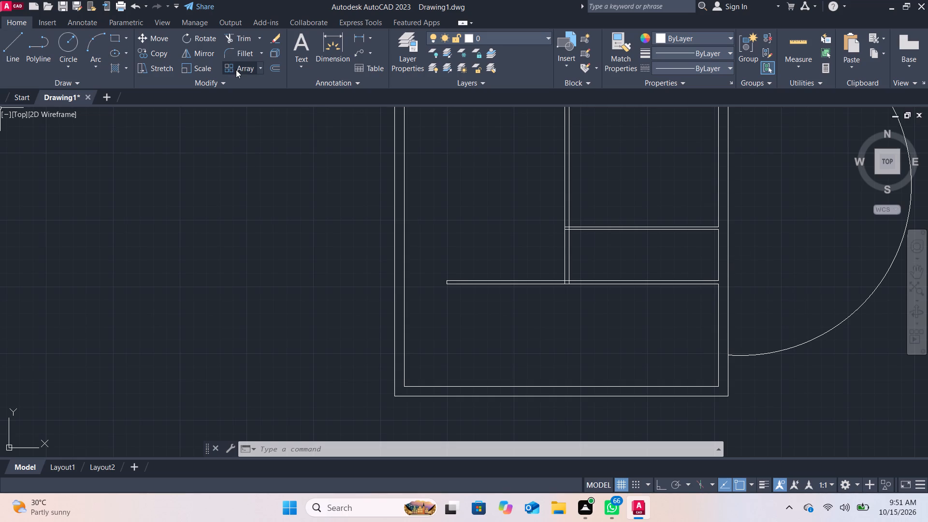
left_click(278, 70)
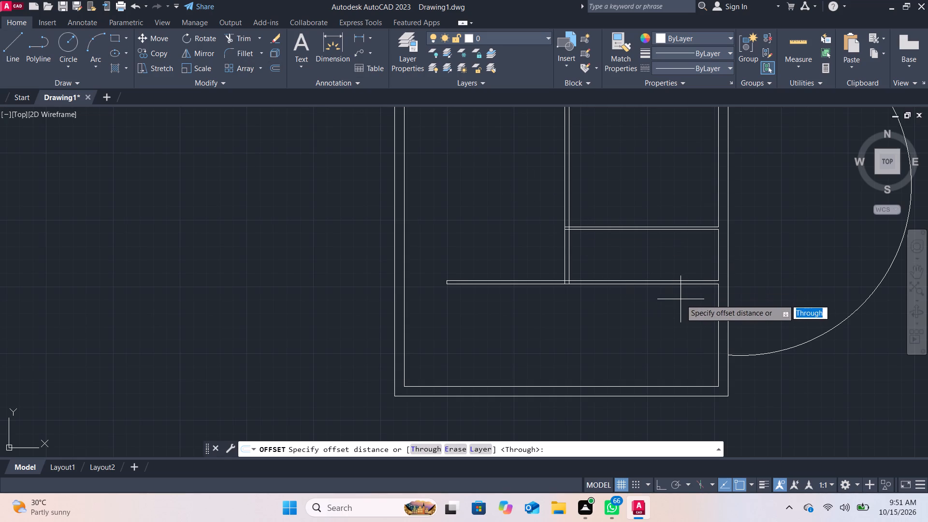
key("Return")
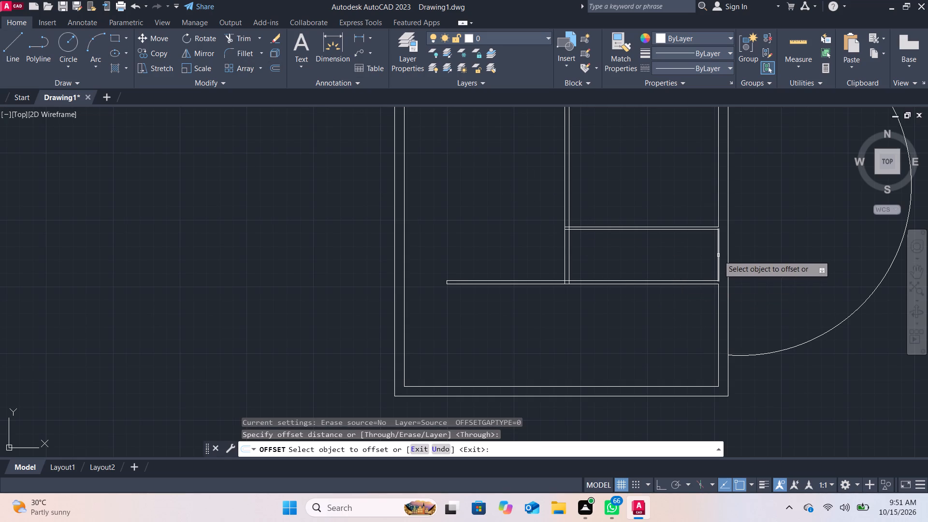
left_click(718, 255)
type("6'")
key("equal")
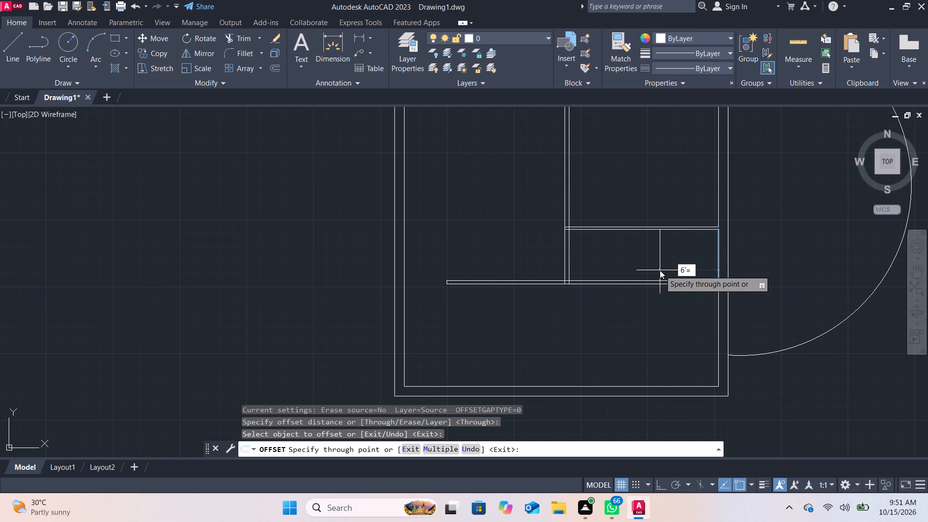
key("BackSpace")
key("minus")
type("6'")
key("BackSpace")
key("shift+quotedbl")
key("Return")
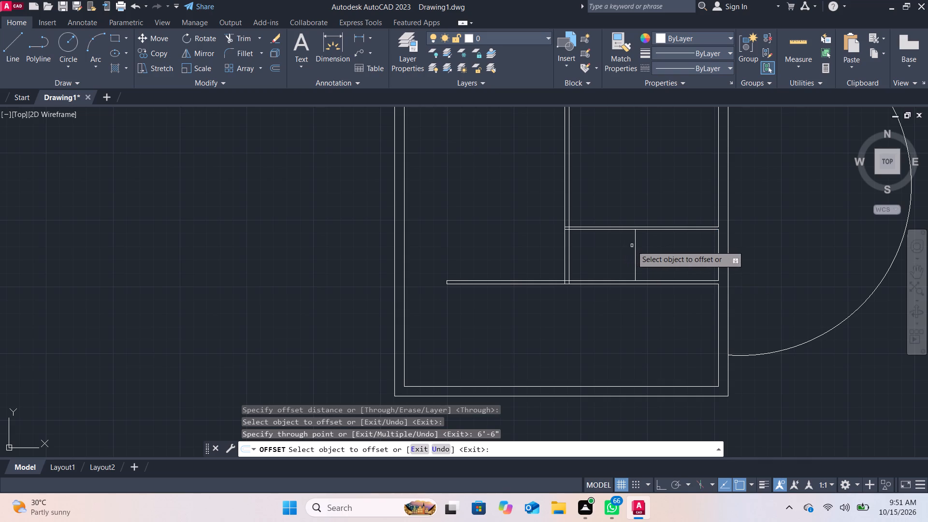
Offset the new vertical line in the small room by 2 toward the central vertical partition to form a thin partition.
left_click(635, 246)
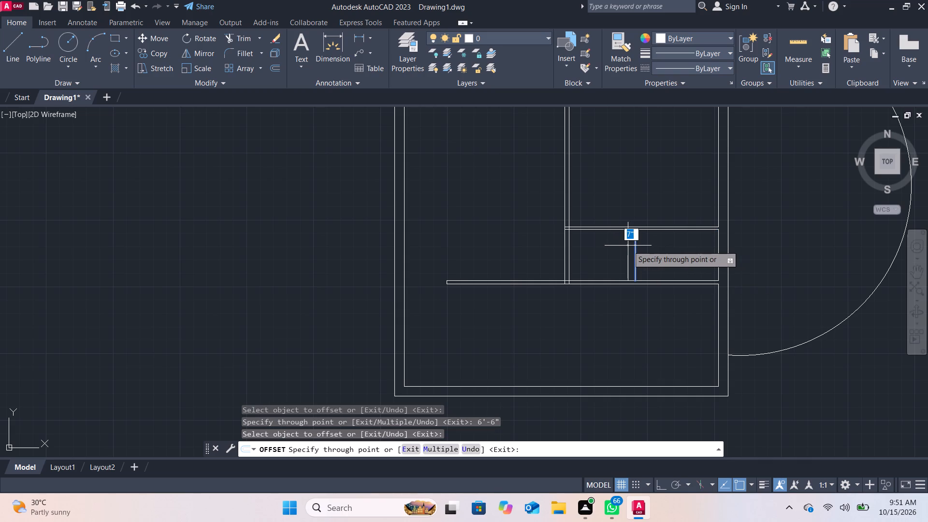
key("0")
key("BackSpace")
key("2")
key("Return")
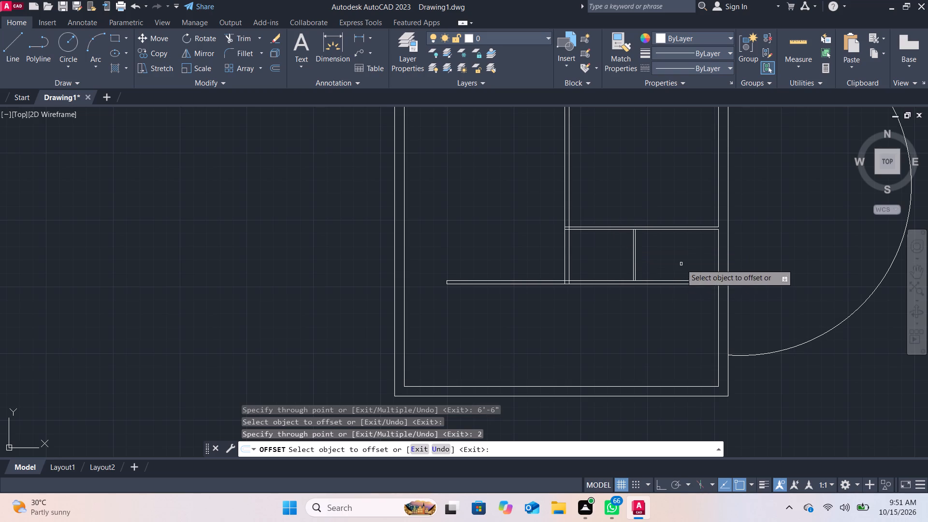
middle_click_drag(681, 264, 665, 286)
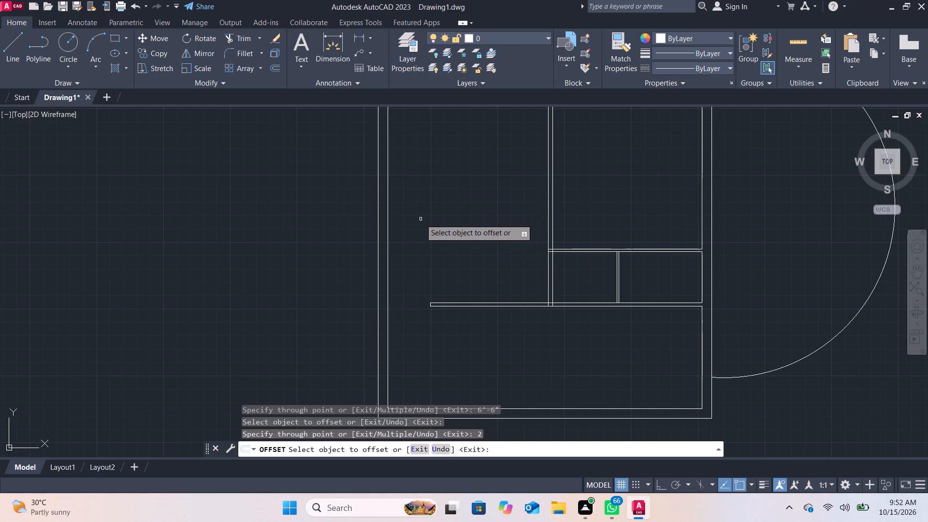
Draw a short horizontal line across the thin partition, a little below its mid-height.
left_click(5, 47)
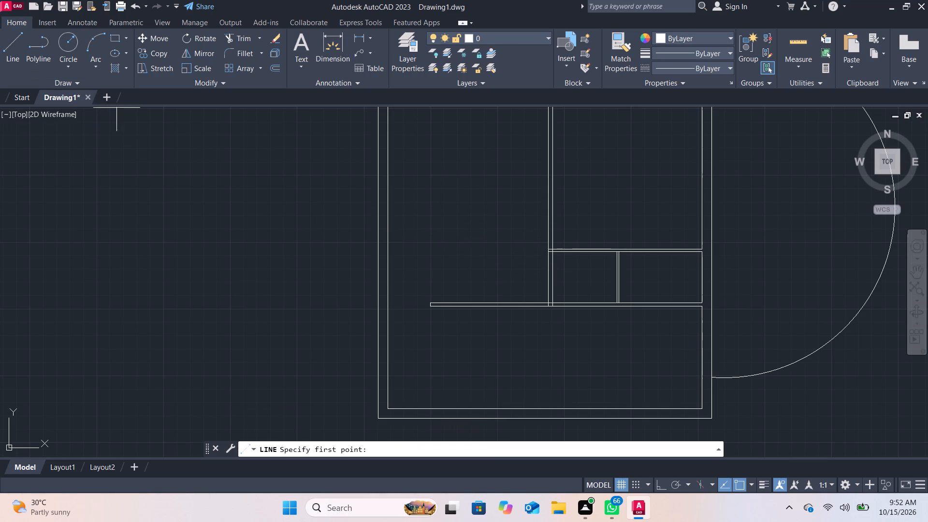
scroll(628, 278, "up", 2)
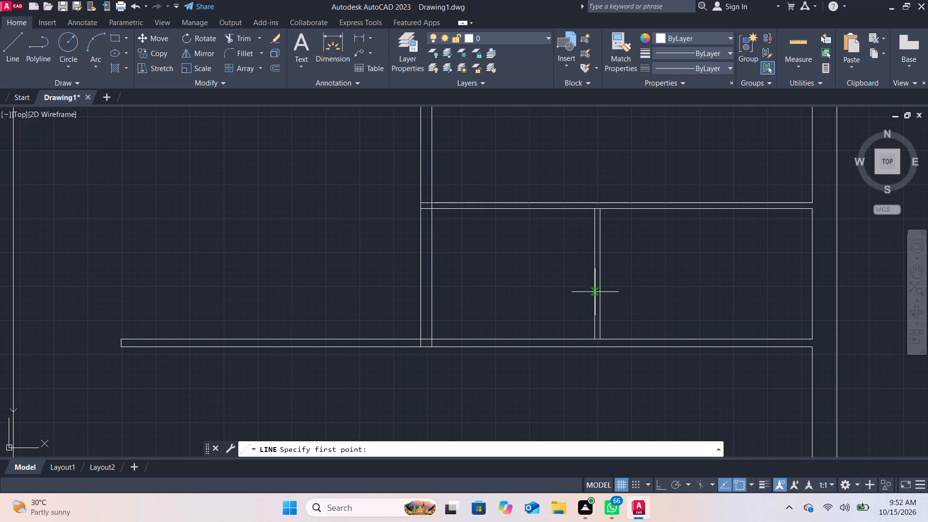
left_click(595, 292)
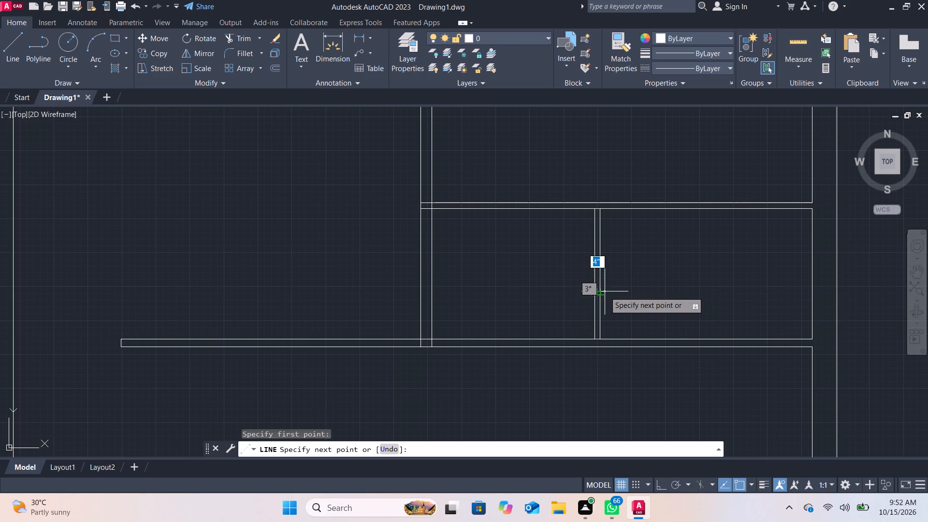
left_click(601, 291)
key("Return")
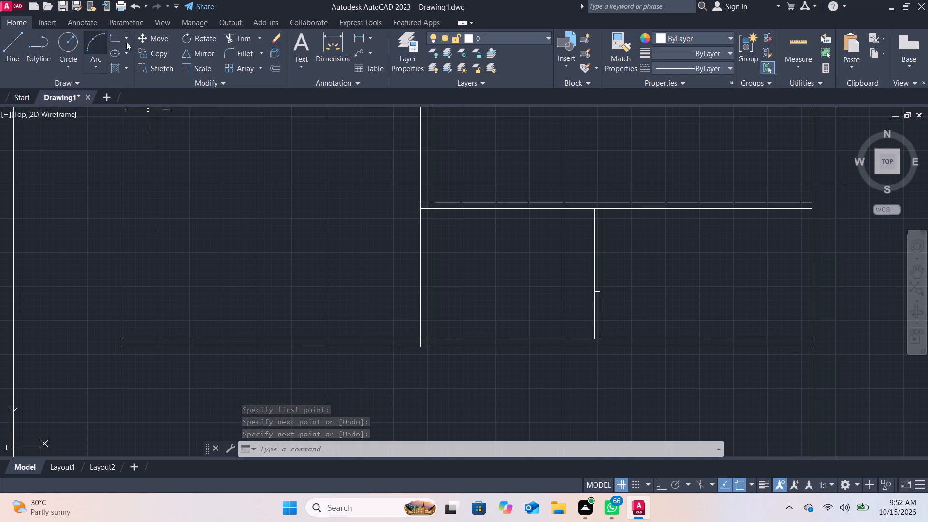
Trim both faces of the thin partition above the short cross line, leaving a stub on the lower horizontal partition.
left_click(152, 39)
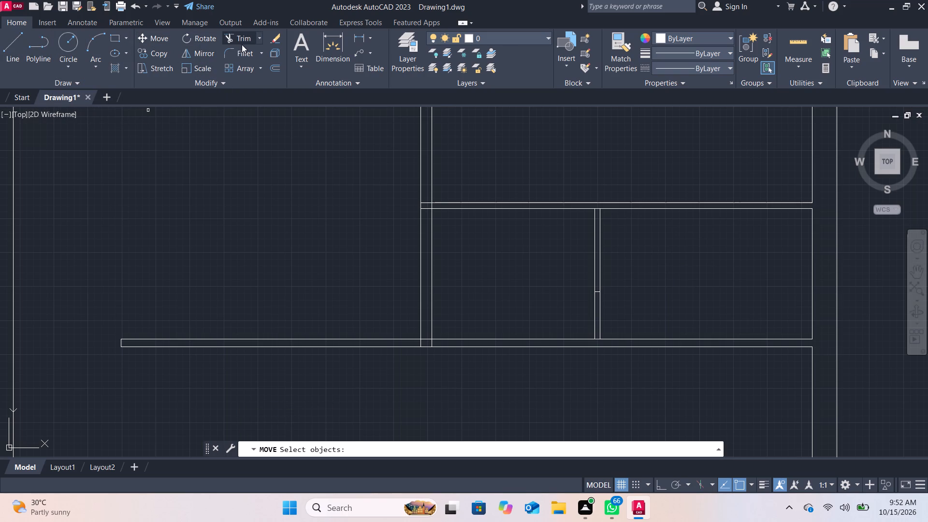
left_click(242, 42)
left_click_drag(597, 259, 613, 258)
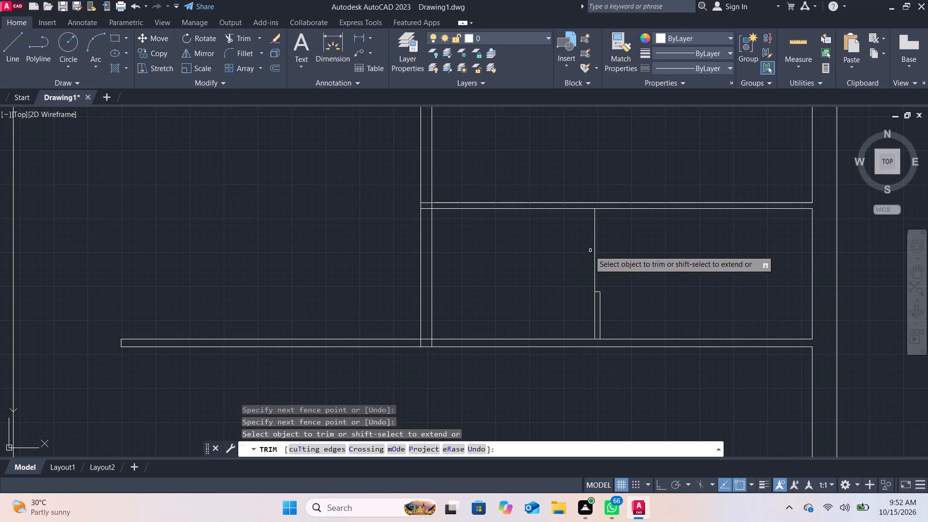
left_click(588, 250)
left_click(608, 249)
middle_click_drag(601, 249, 600, 251)
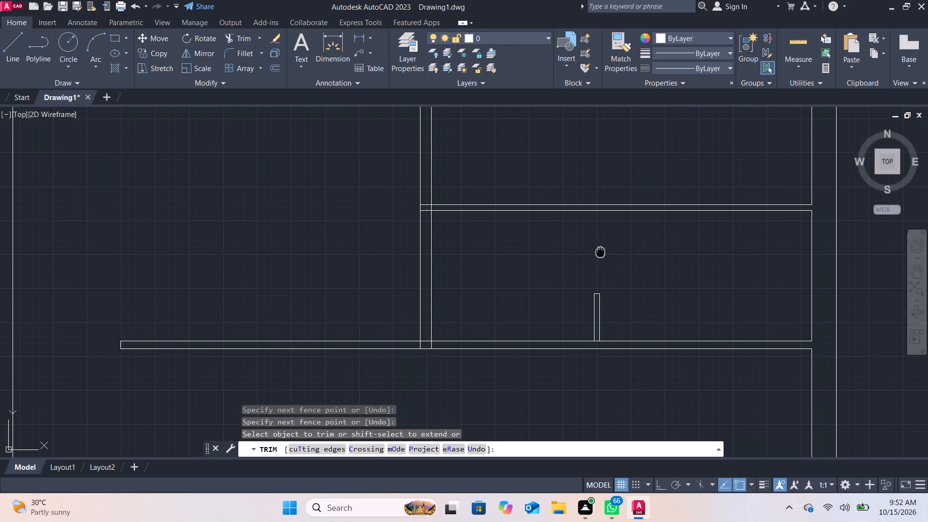
middle_click_drag(600, 251, 592, 246)
scroll(593, 261, "down", 1)
middle_click_drag(585, 245, 585, 244)
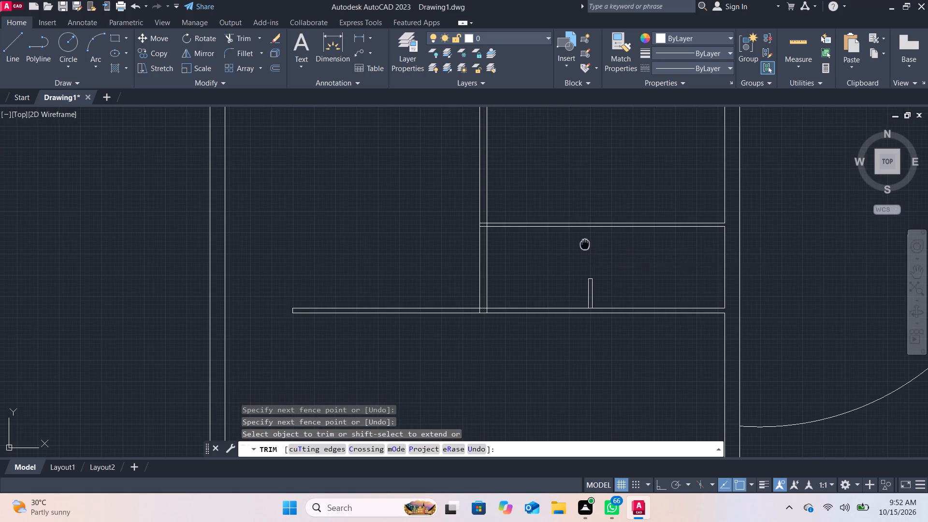
middle_click_drag(585, 244, 569, 258)
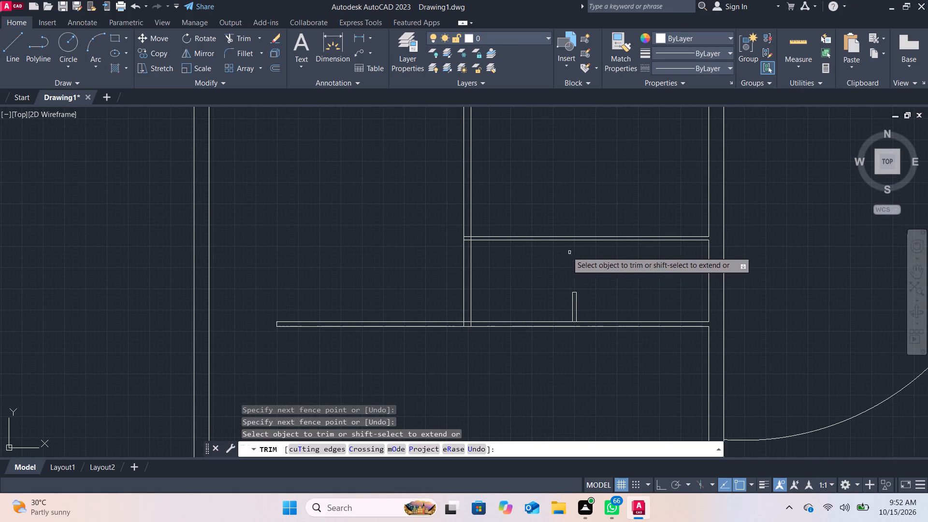
Draw a short vertical line across the small room's upper horizontal partition, roughly in line with the thin partition stub.
left_click(21, 36)
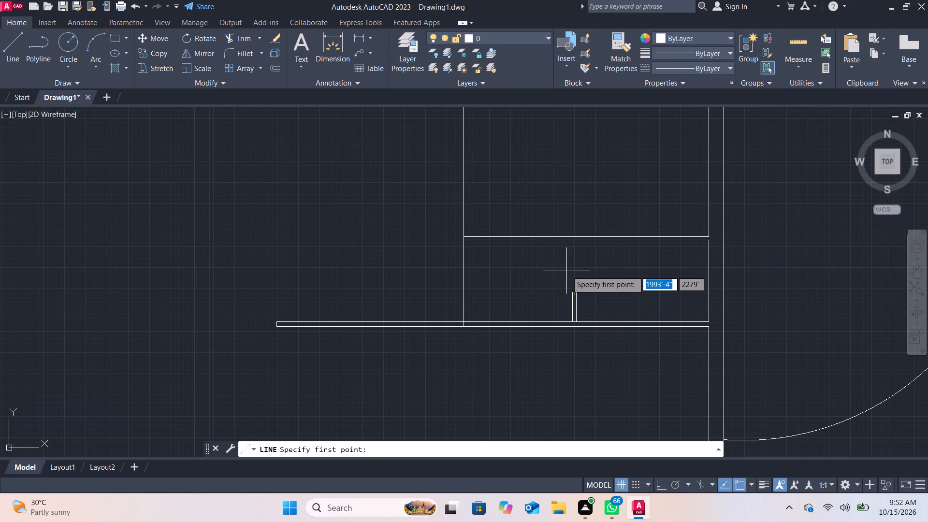
scroll(579, 293, "up", 3)
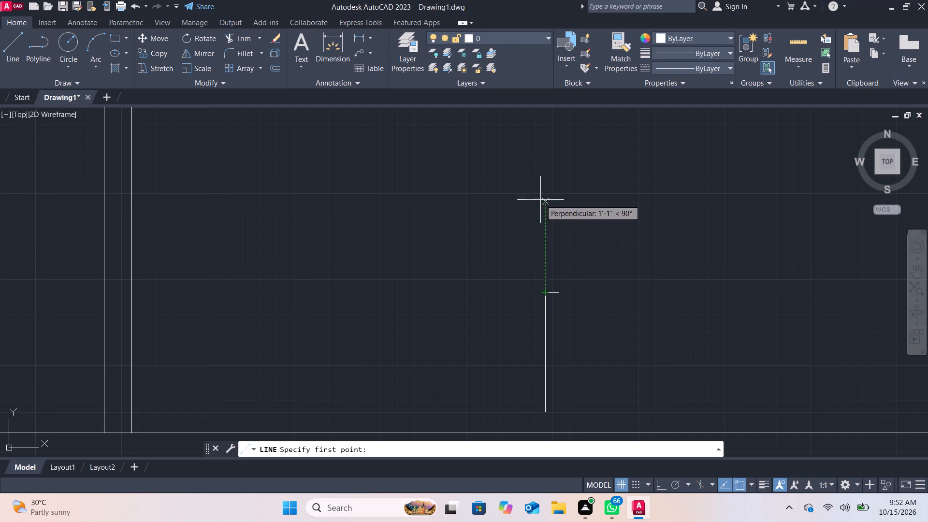
middle_click_drag(540, 194, 518, 326)
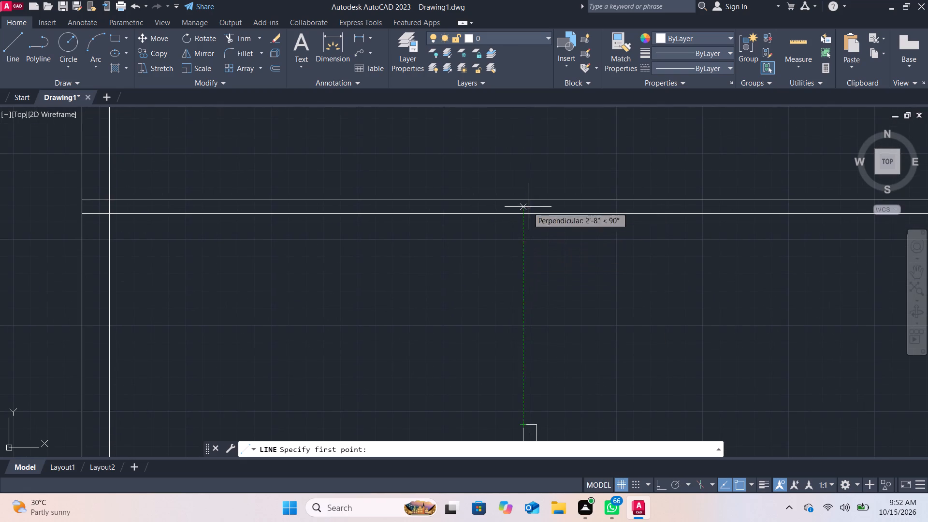
left_click(526, 200)
left_click(525, 212)
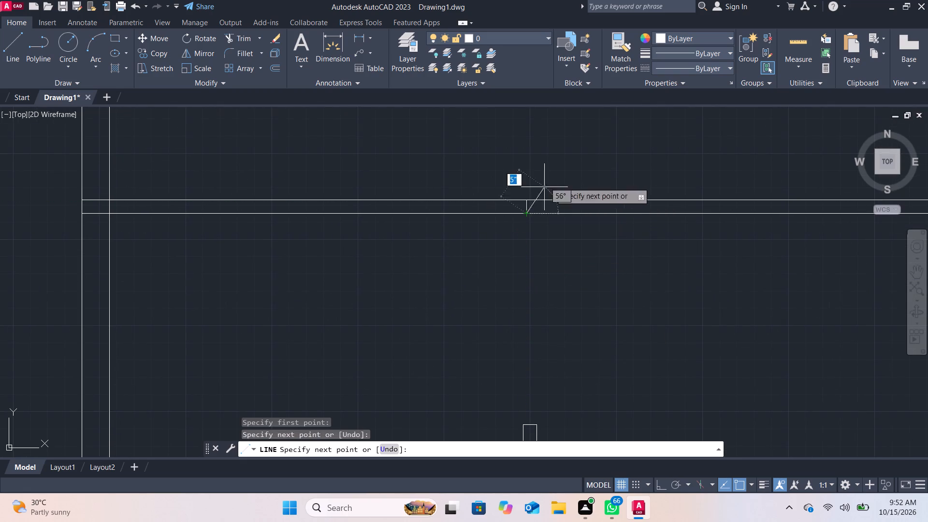
key("Return")
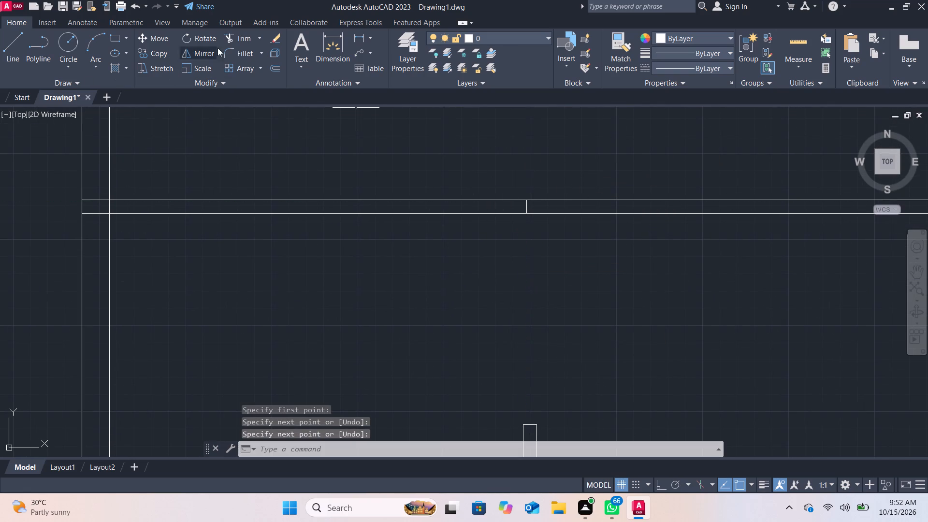
Trim the upper horizontal partition from the short end line to the central vertical partition, including the pieces inside that partition.
left_click(233, 35)
left_click_drag(410, 186, 399, 232)
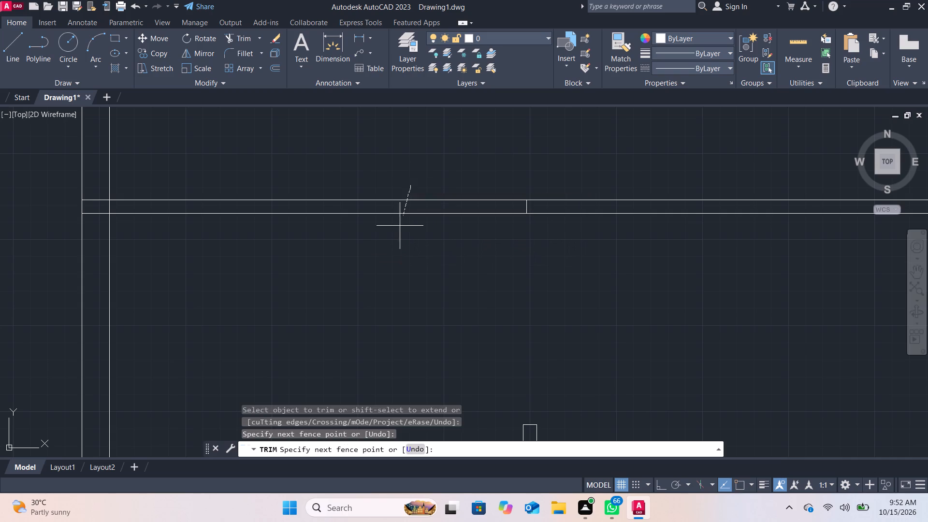
left_click_drag(399, 232, 395, 249)
scroll(395, 249, "down", 1)
middle_click_drag(393, 249, 451, 270)
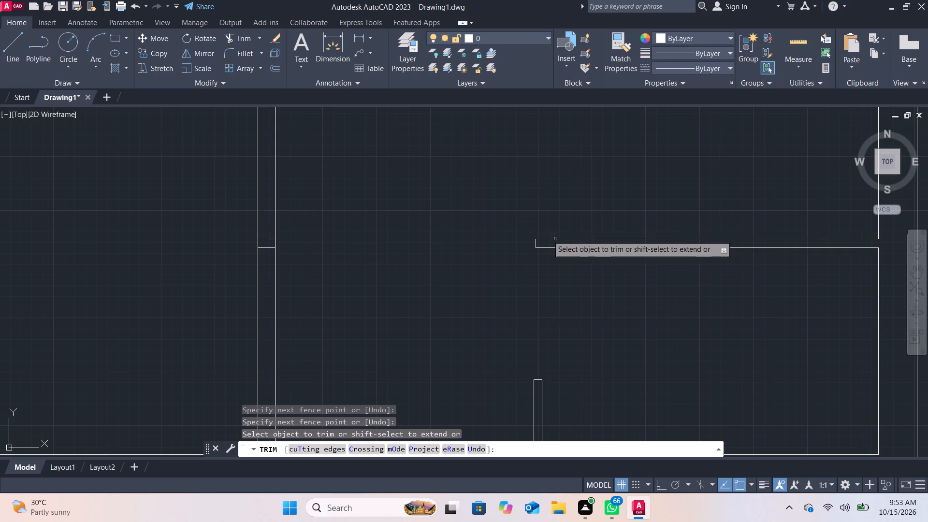
left_click(270, 236)
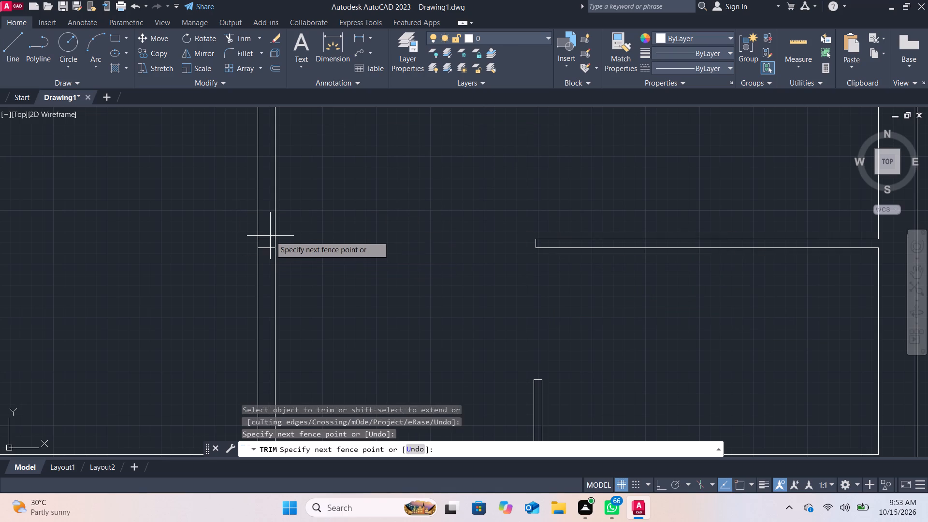
left_click(269, 254)
scroll(269, 254, "down", 2)
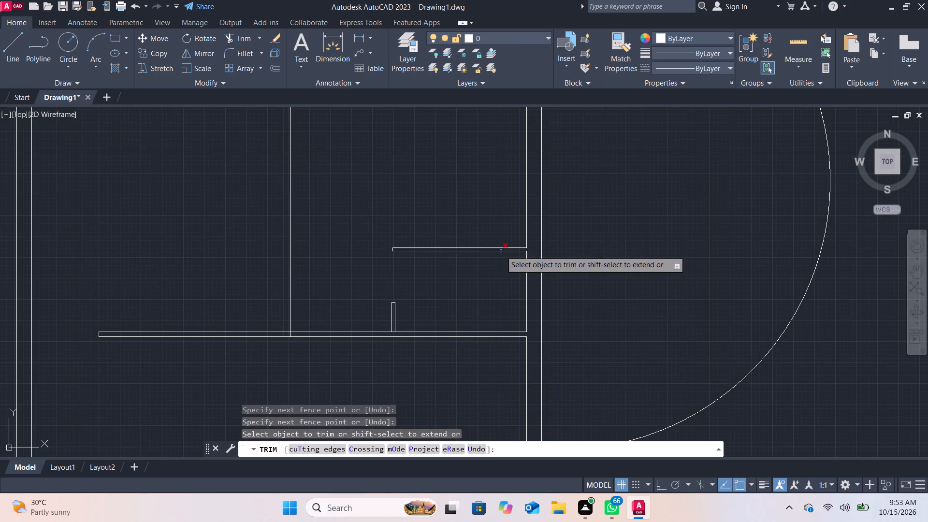
Trim the lower horizontal partition's upper face between the two faces of the thin partition stub to open the junction.
middle_click_drag(480, 251, 496, 279)
scroll(418, 356, "up", 2)
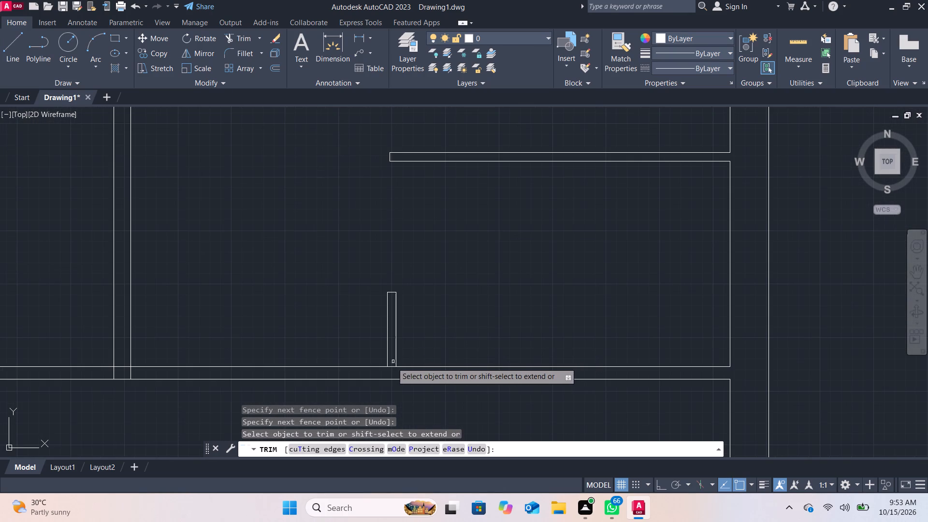
left_click(391, 367)
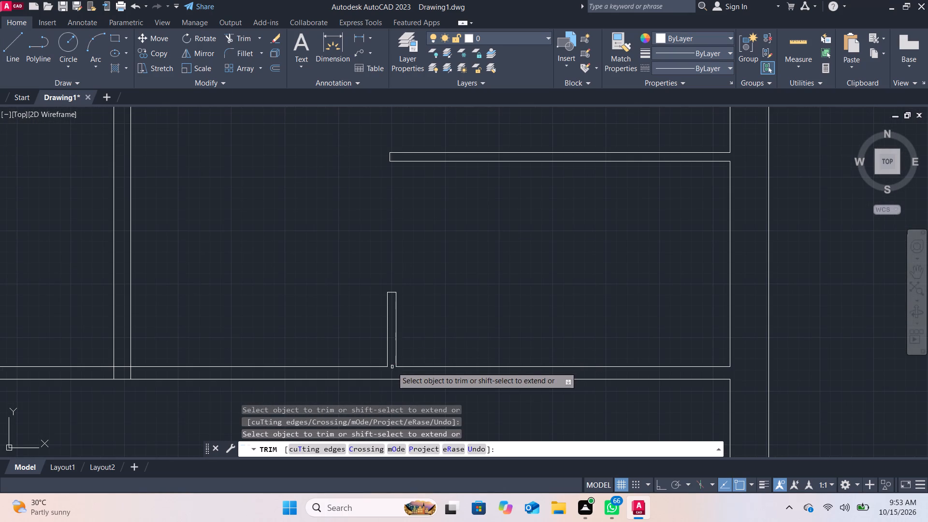
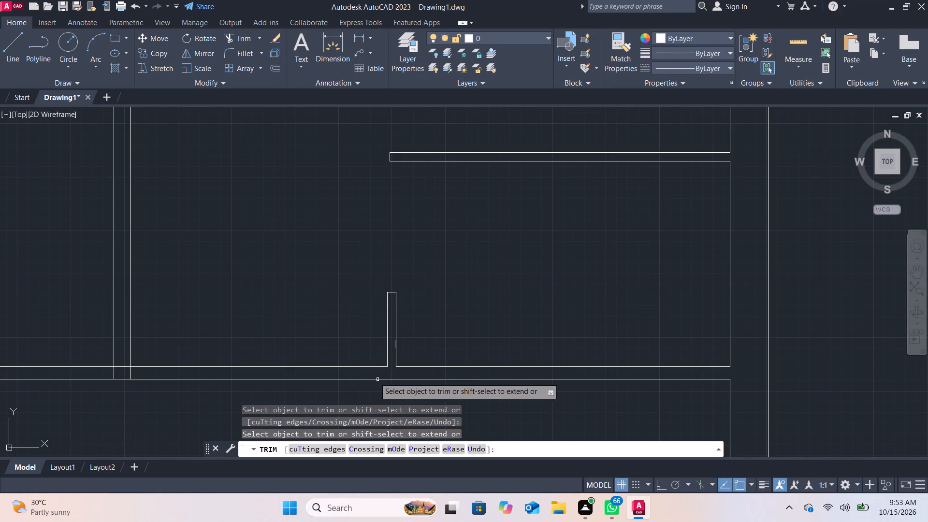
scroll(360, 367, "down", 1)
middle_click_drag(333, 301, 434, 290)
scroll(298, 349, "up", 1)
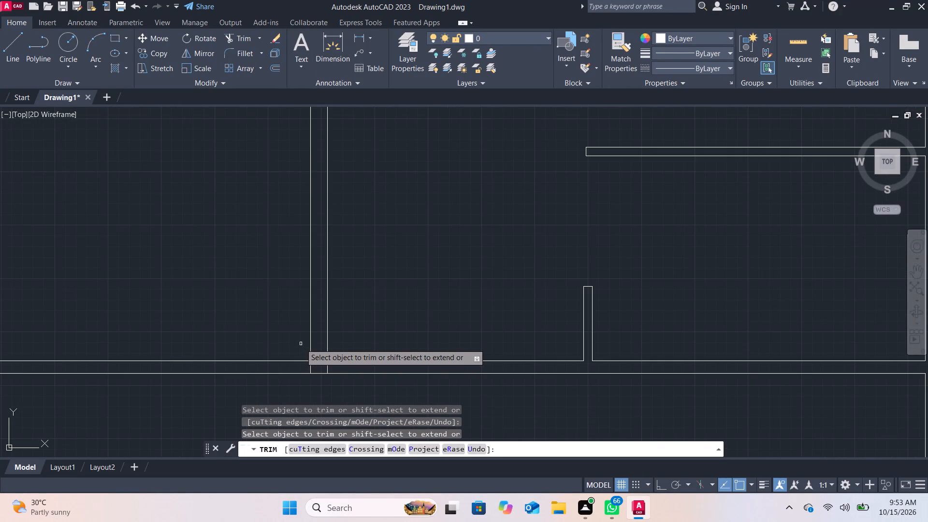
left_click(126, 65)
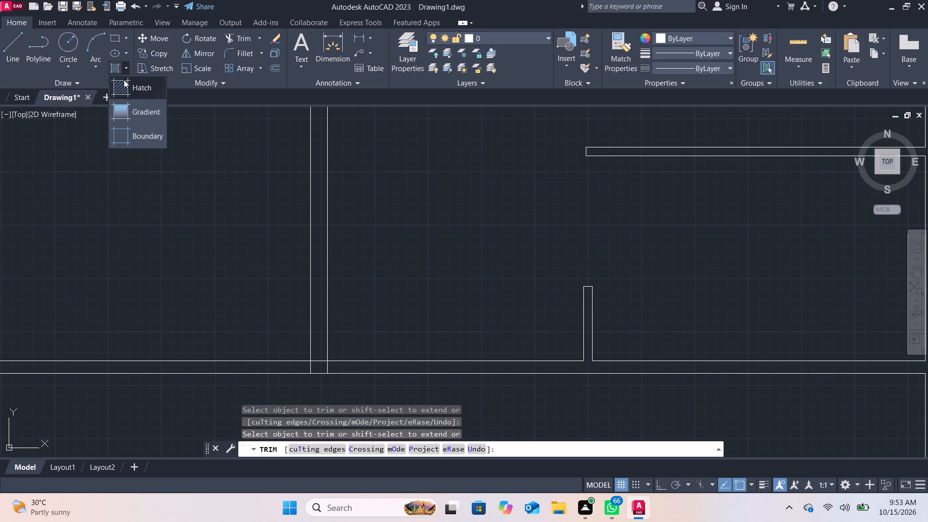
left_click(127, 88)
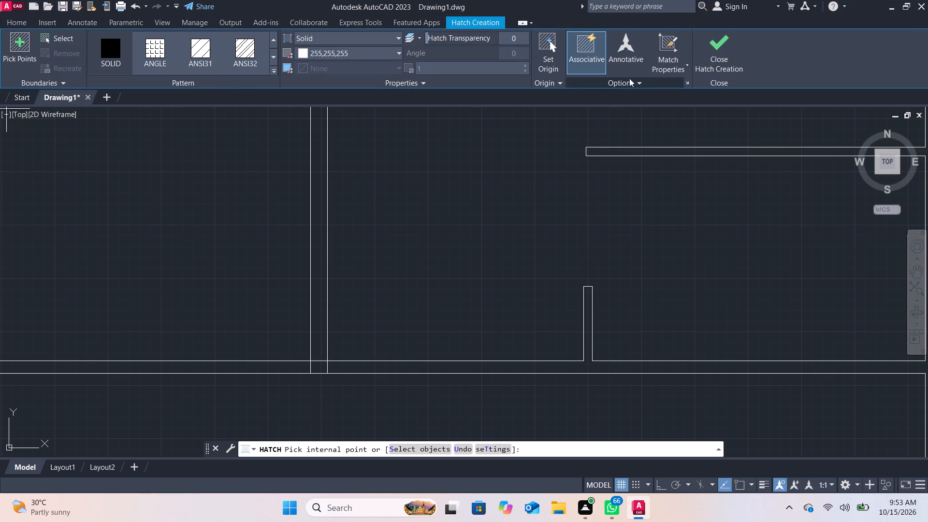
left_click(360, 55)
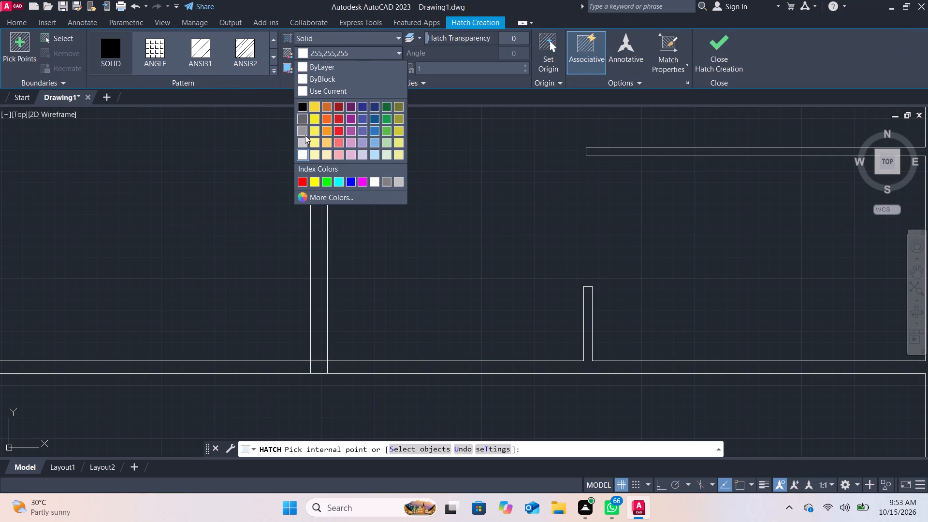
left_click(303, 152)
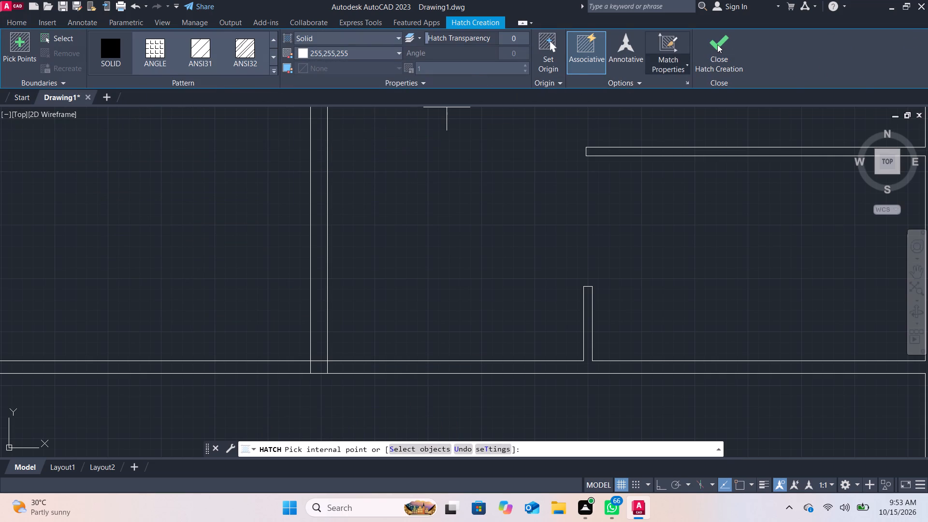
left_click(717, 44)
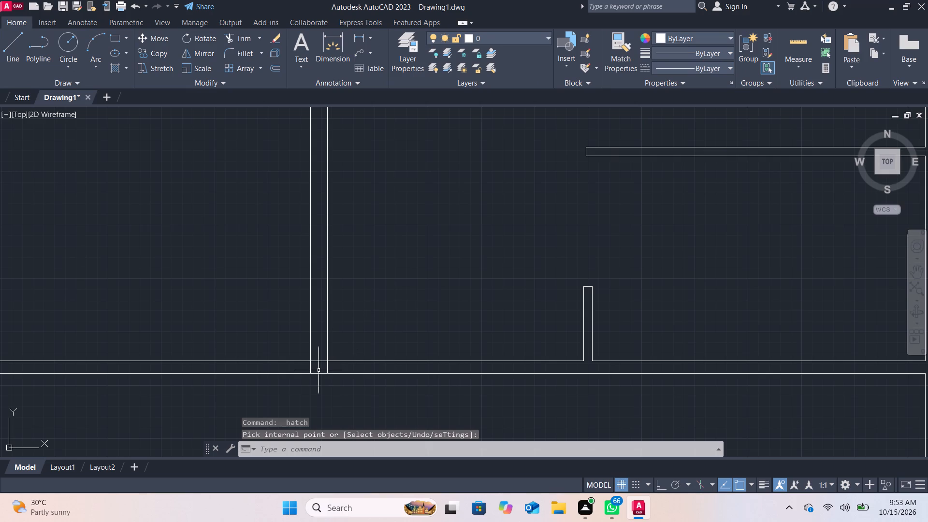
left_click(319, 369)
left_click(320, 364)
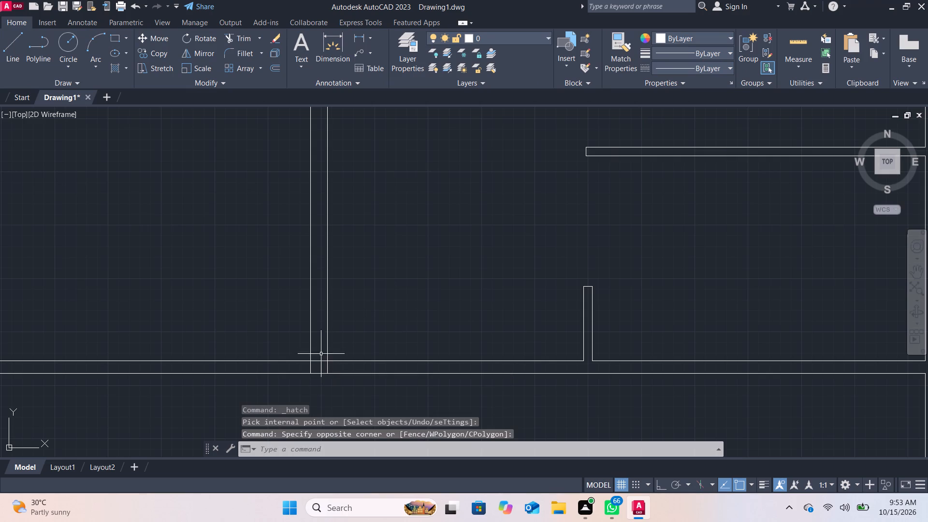
Fill the junction of the central vertical partition and the lower horizontal partition with a solid hatch in colour 255,255,255.
left_click(128, 67)
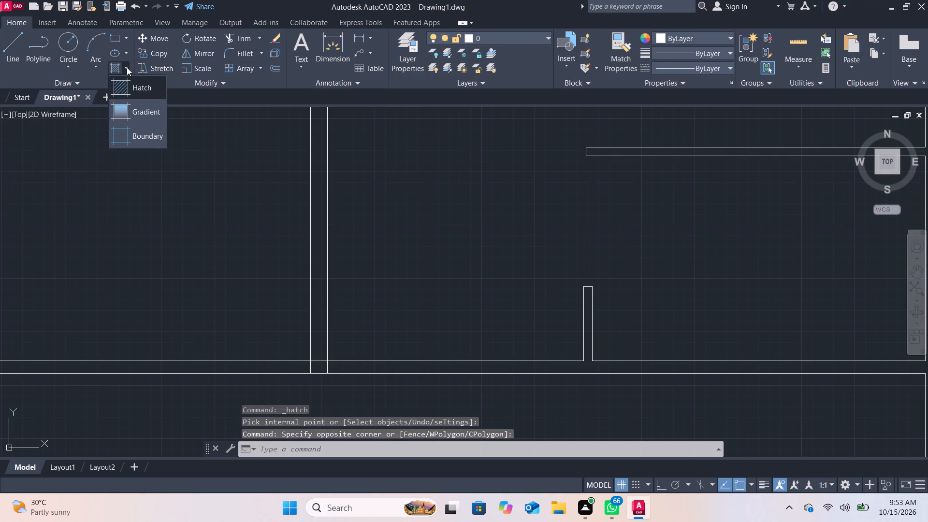
left_click(129, 84)
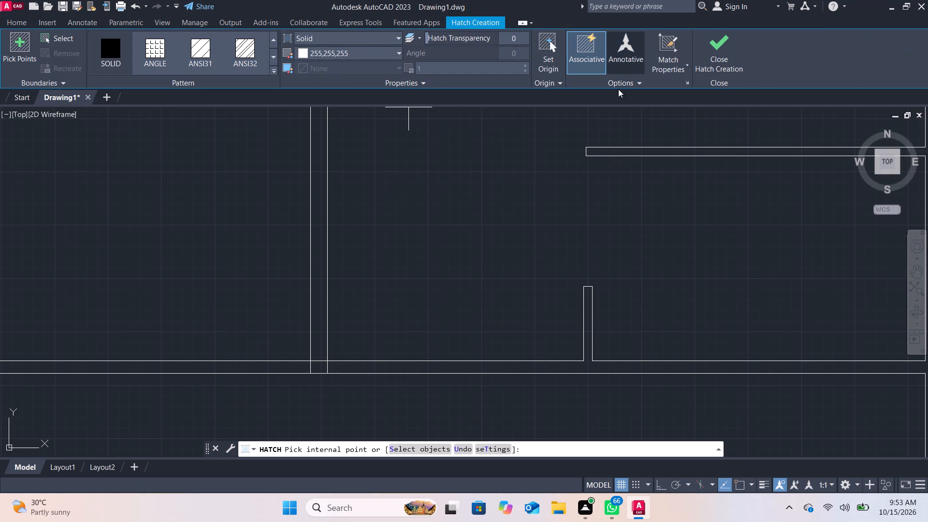
left_click(326, 369)
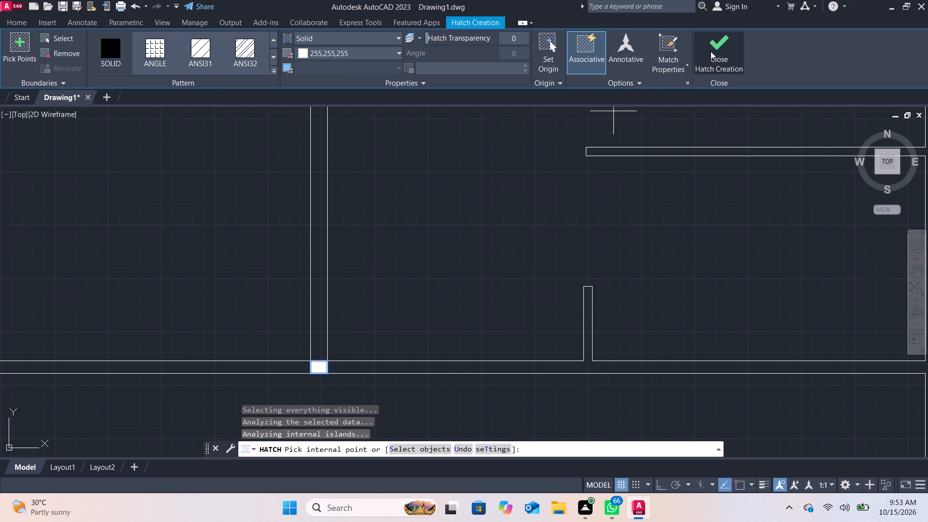
left_click(711, 51)
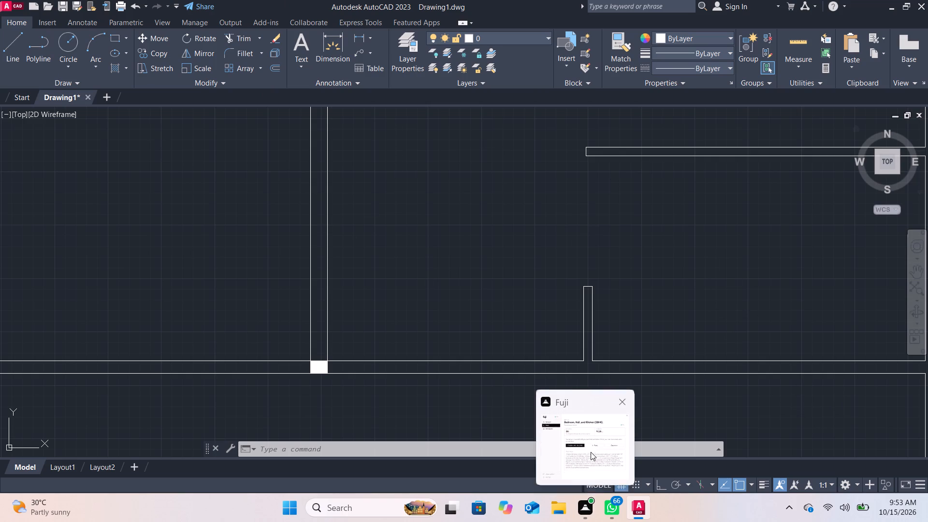
Trim away both large arcs outside the right outer wall and the short leftover lines where they meet.
scroll(421, 196, "down", 3)
middle_click_drag(422, 202, 442, 235)
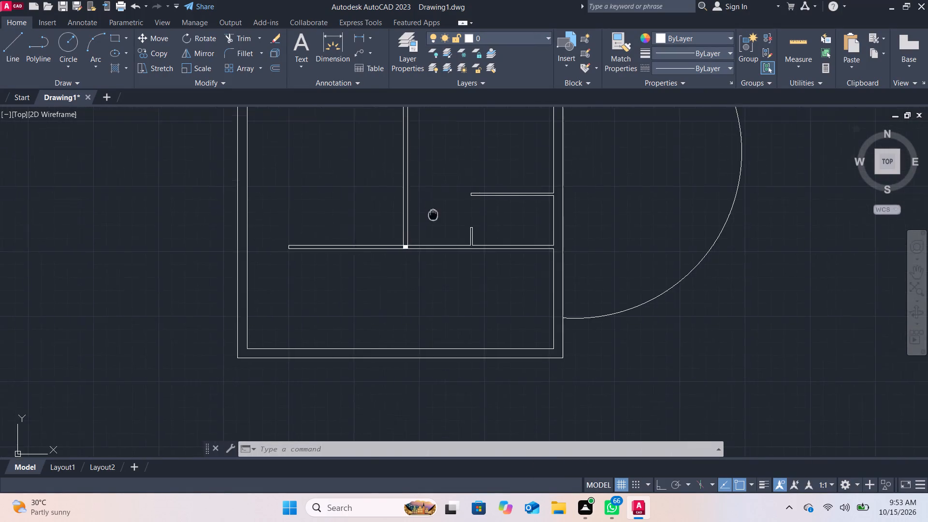
middle_click_drag(442, 235, 455, 281)
scroll(472, 228, "down", 2)
middle_click_drag(471, 192, 451, 259)
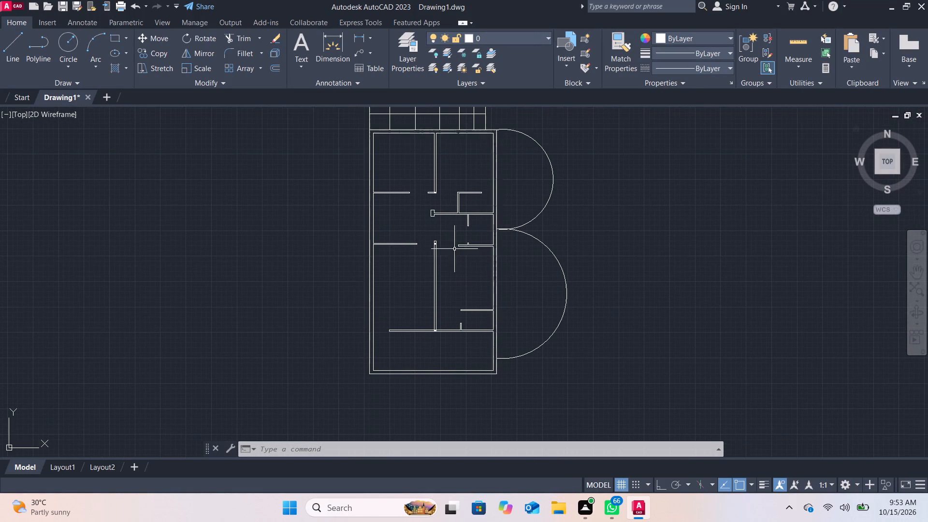
left_click(246, 35)
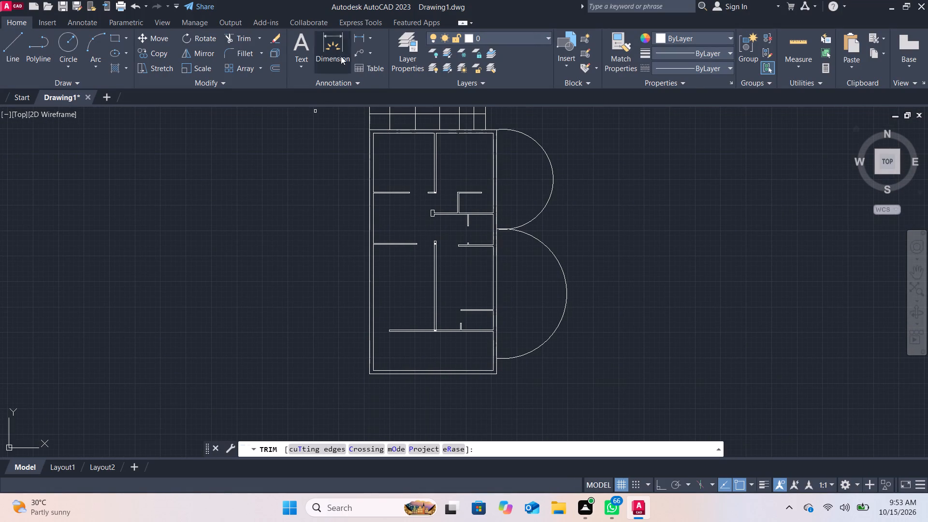
left_click(525, 135)
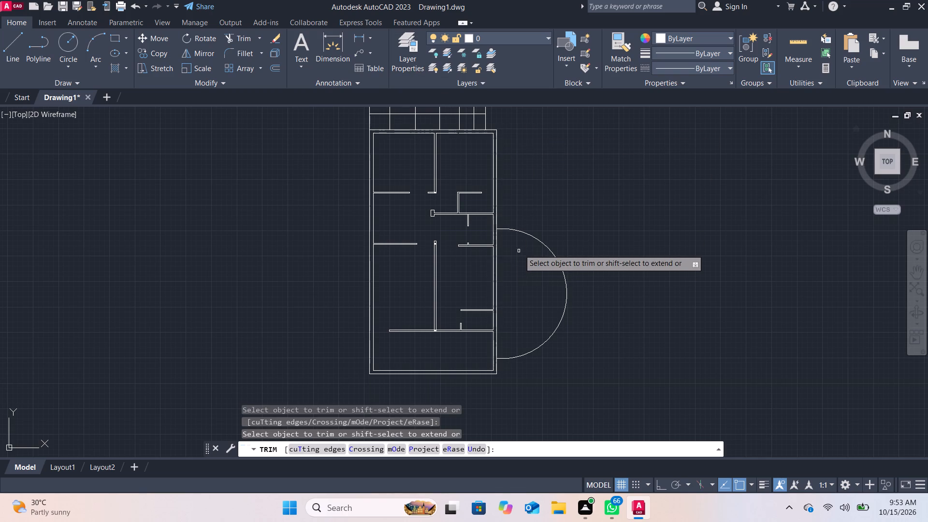
left_click(524, 232)
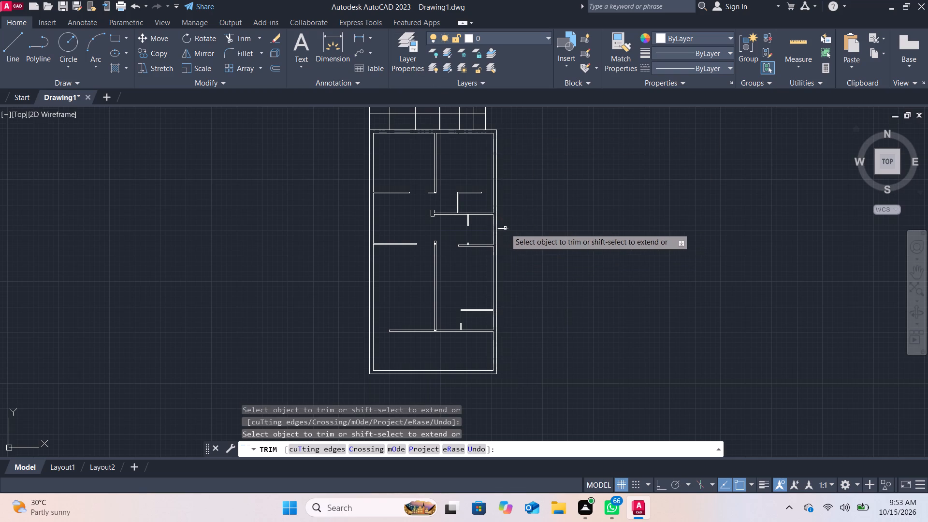
left_click(506, 228)
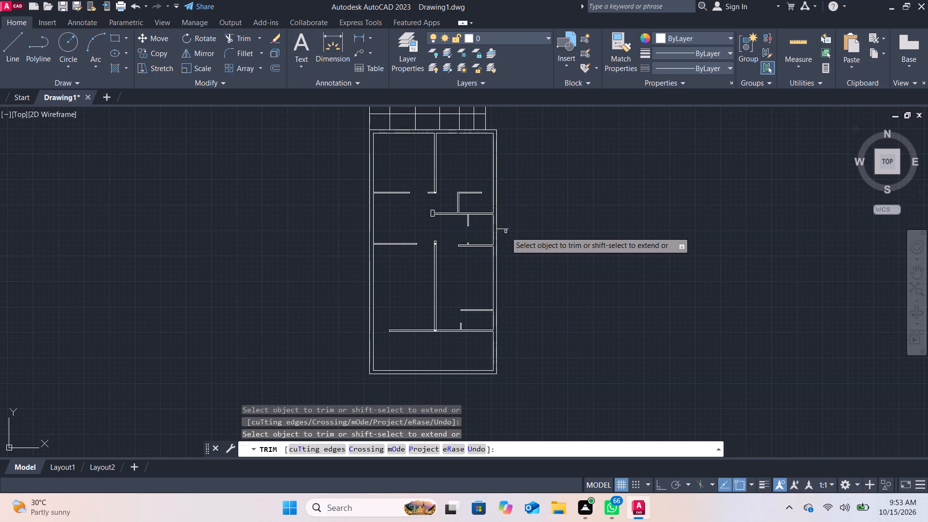
left_click(505, 229)
Extend the top wall's inner line across the small gap above the upper-right room to close it.
middle_click_drag(505, 229, 518, 293)
scroll(553, 212, "up", 2)
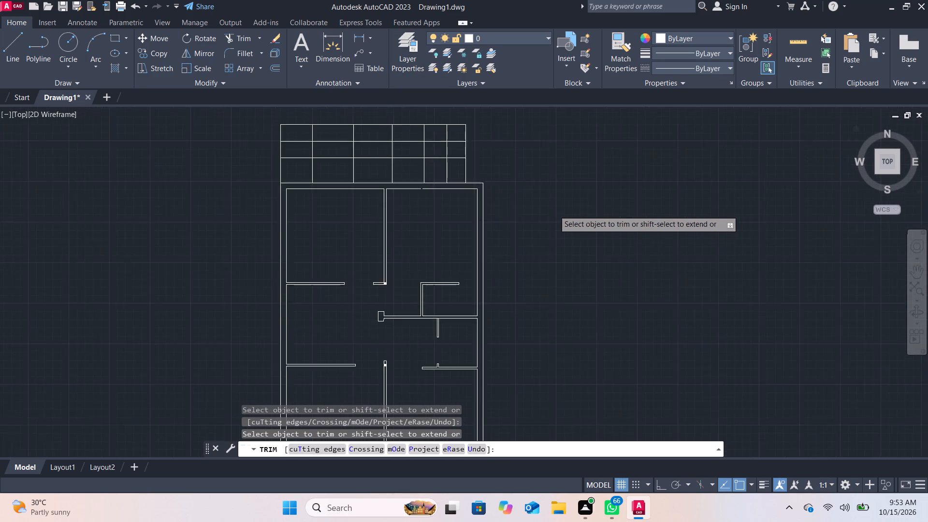
middle_click_drag(547, 185, 664, 282)
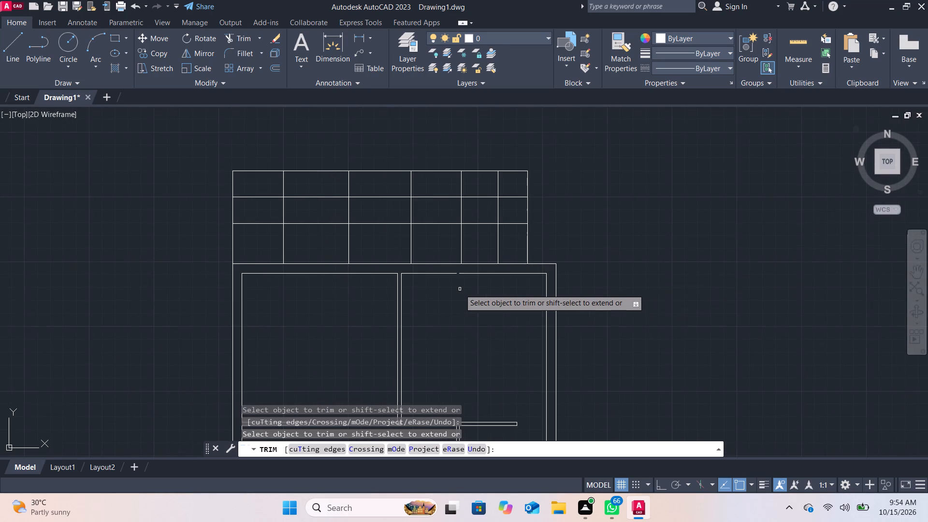
scroll(460, 289, "up", 3)
scroll(474, 269, "down", 1)
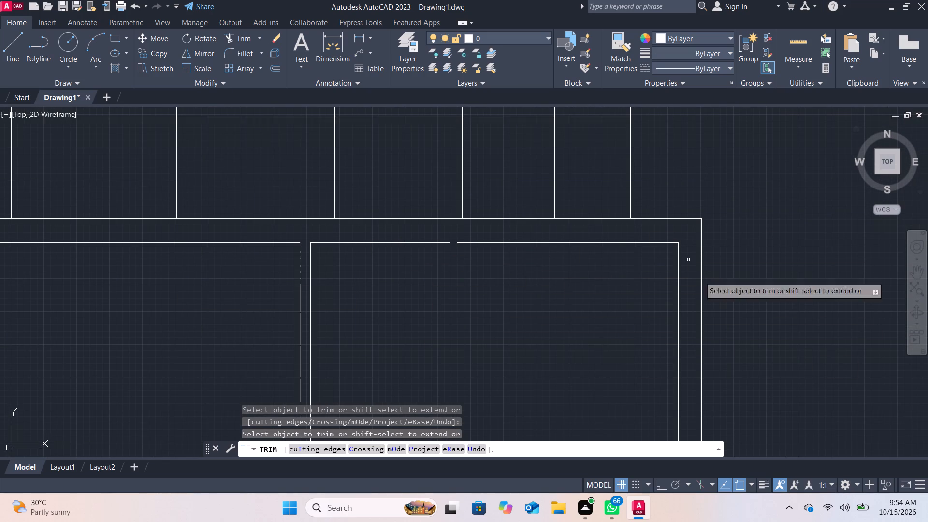
scroll(647, 211, "down", 1)
middle_click_drag(505, 283, 506, 319)
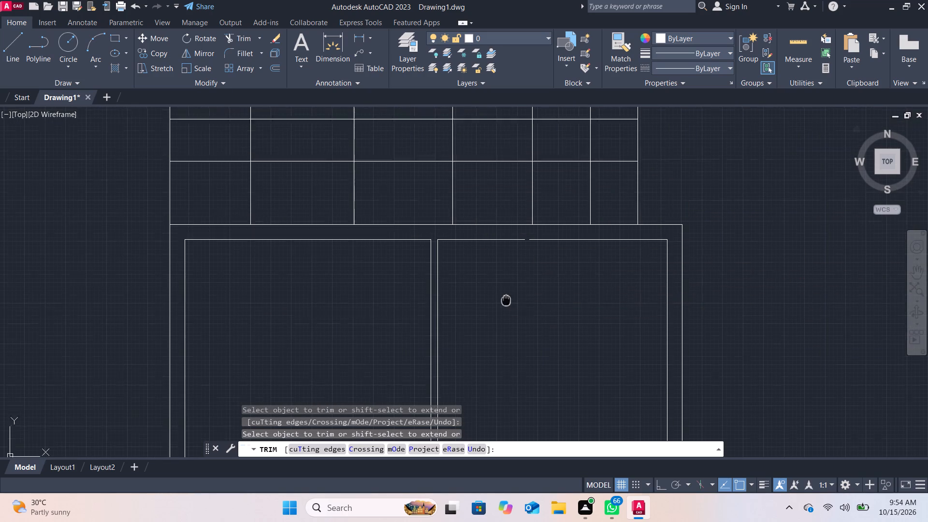
middle_click_drag(506, 319, 507, 324)
scroll(510, 294, "up", 1)
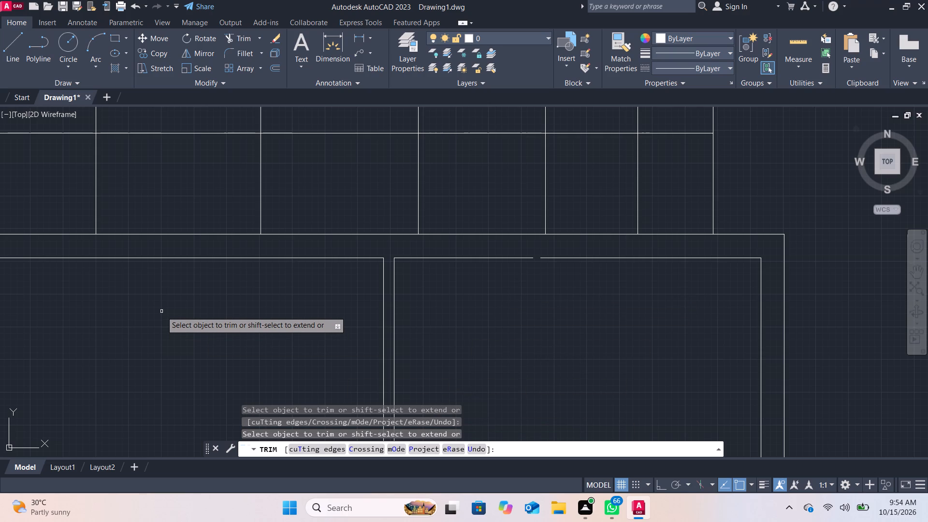
key("e")
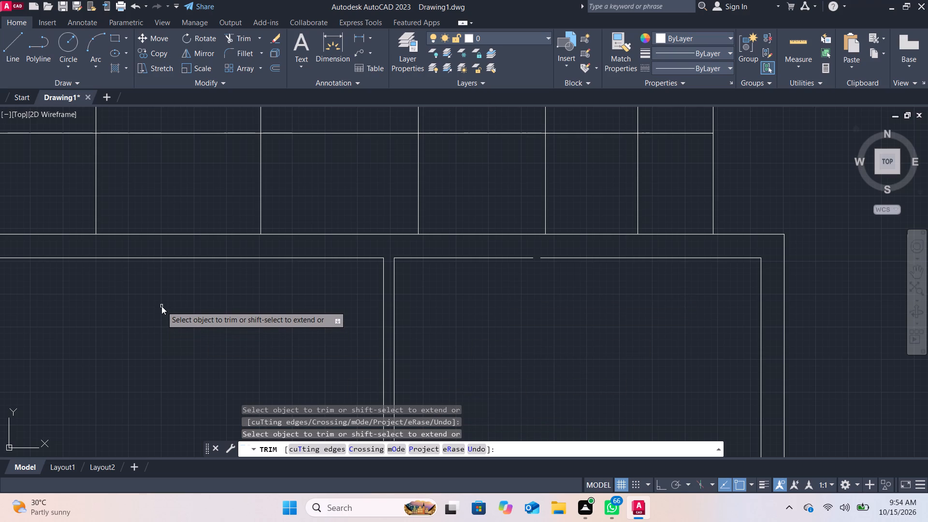
key("Escape")
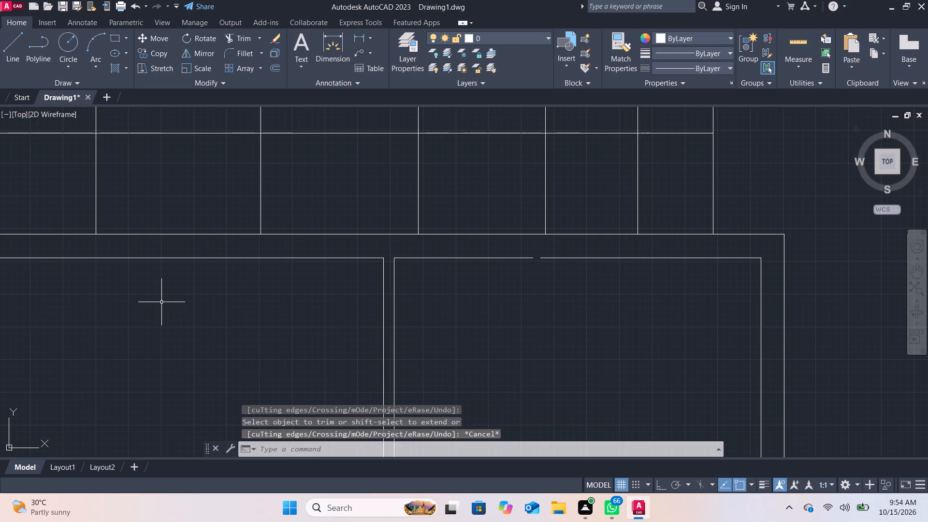
left_click(326, 436)
left_click(307, 443)
key("e")
key("x")
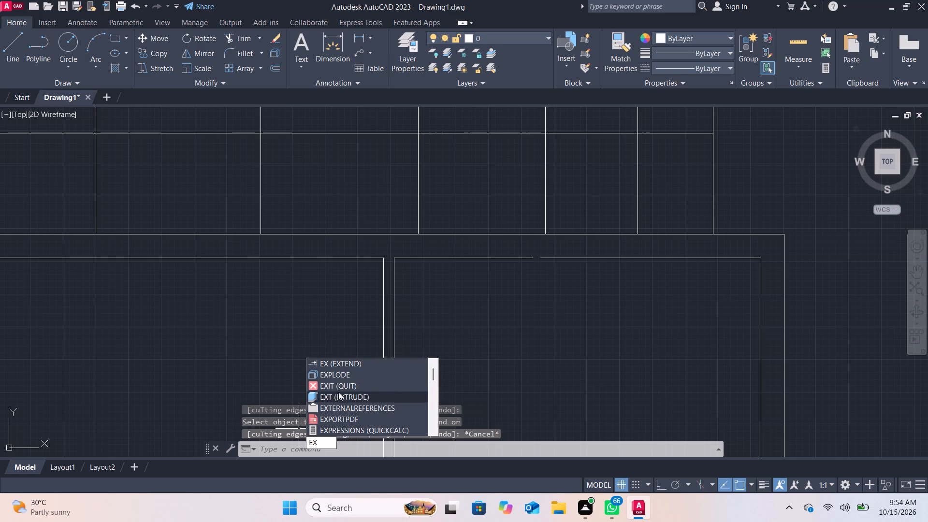
left_click(346, 366)
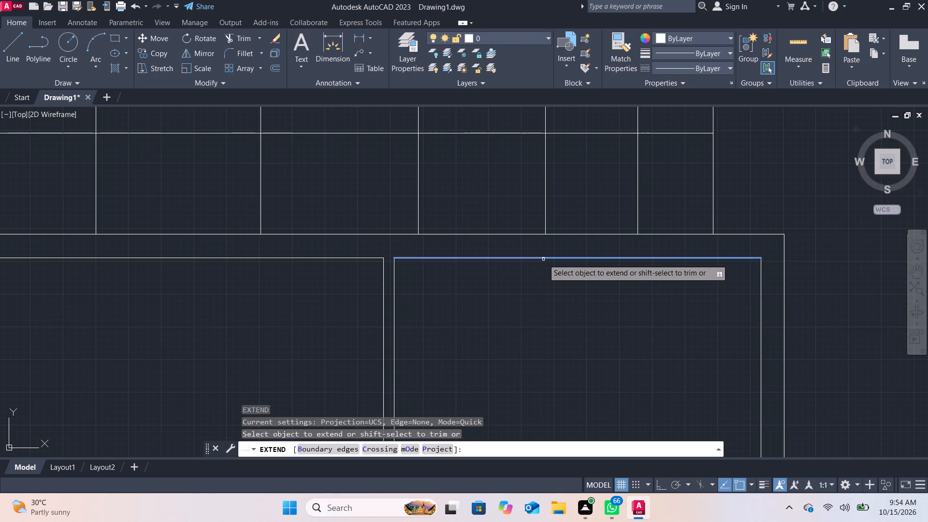
left_click(543, 259)
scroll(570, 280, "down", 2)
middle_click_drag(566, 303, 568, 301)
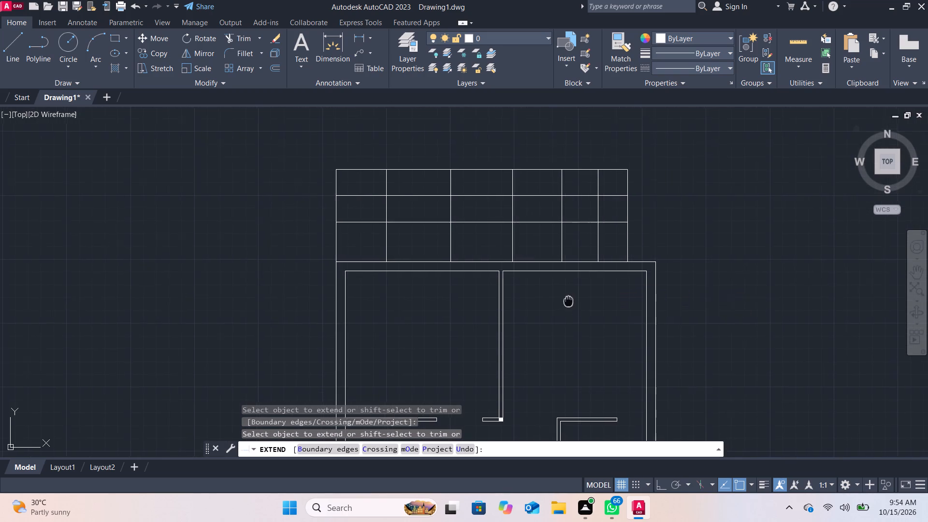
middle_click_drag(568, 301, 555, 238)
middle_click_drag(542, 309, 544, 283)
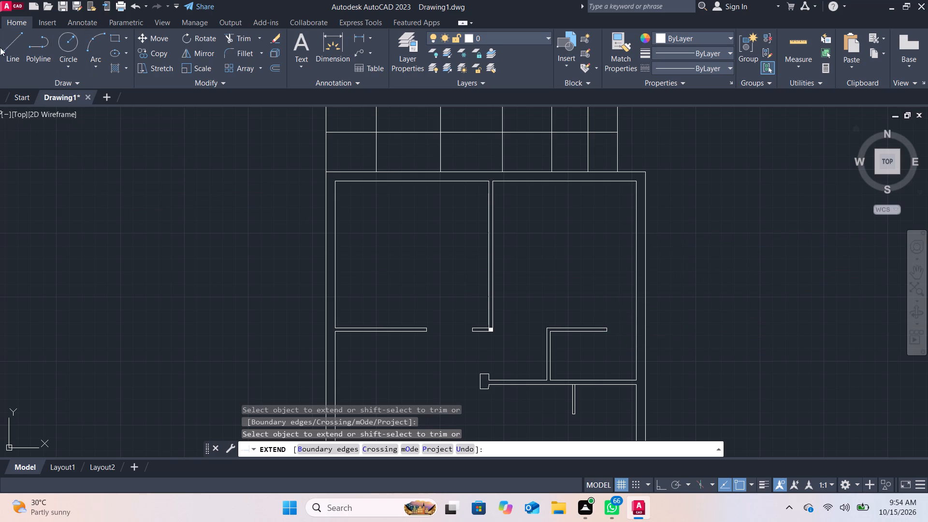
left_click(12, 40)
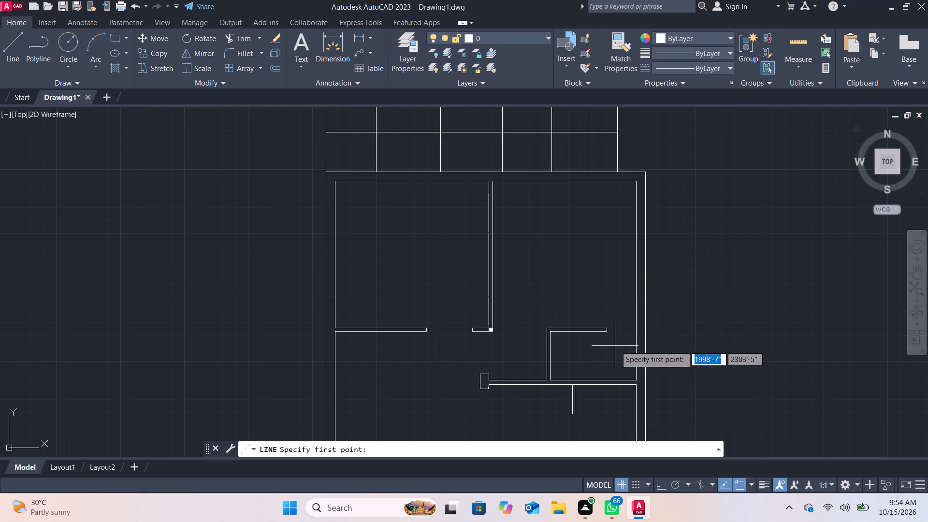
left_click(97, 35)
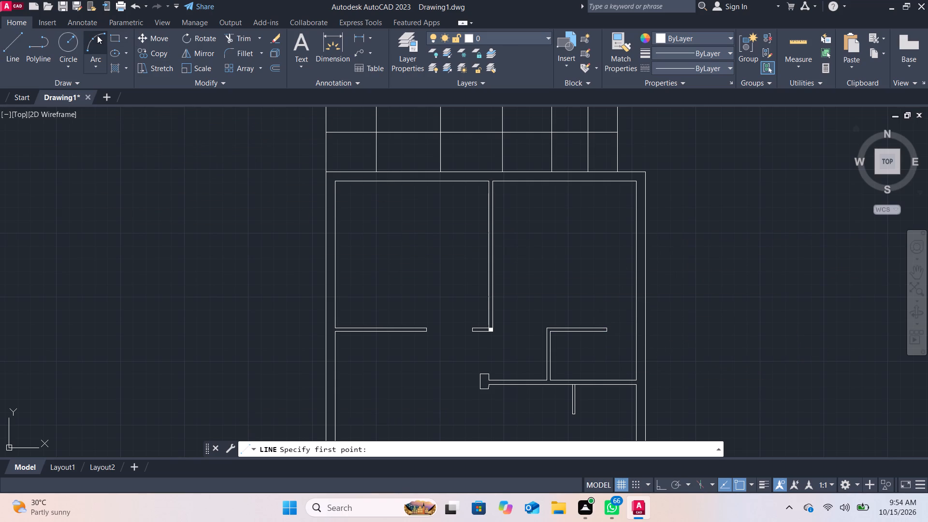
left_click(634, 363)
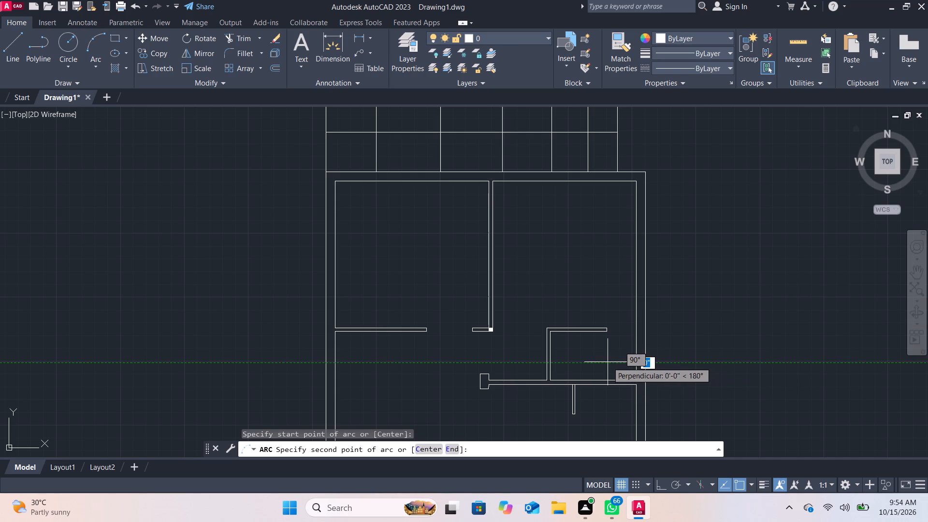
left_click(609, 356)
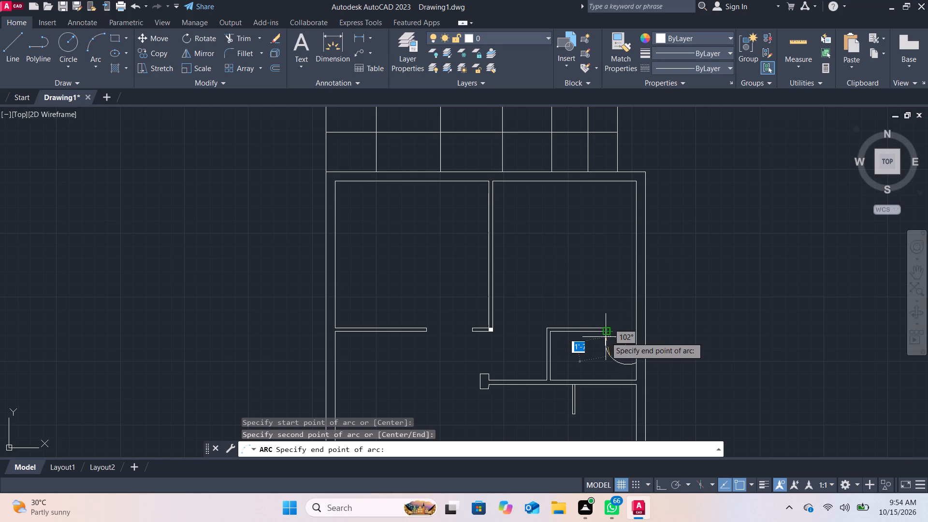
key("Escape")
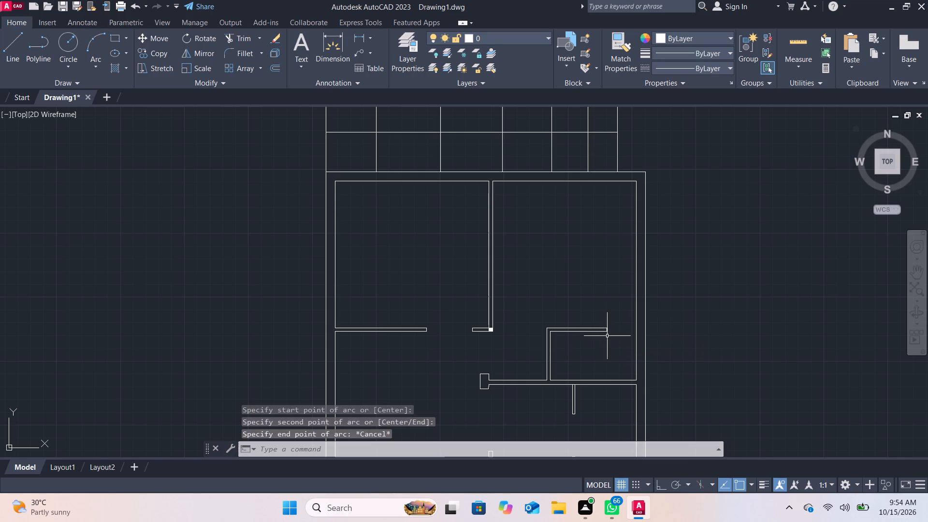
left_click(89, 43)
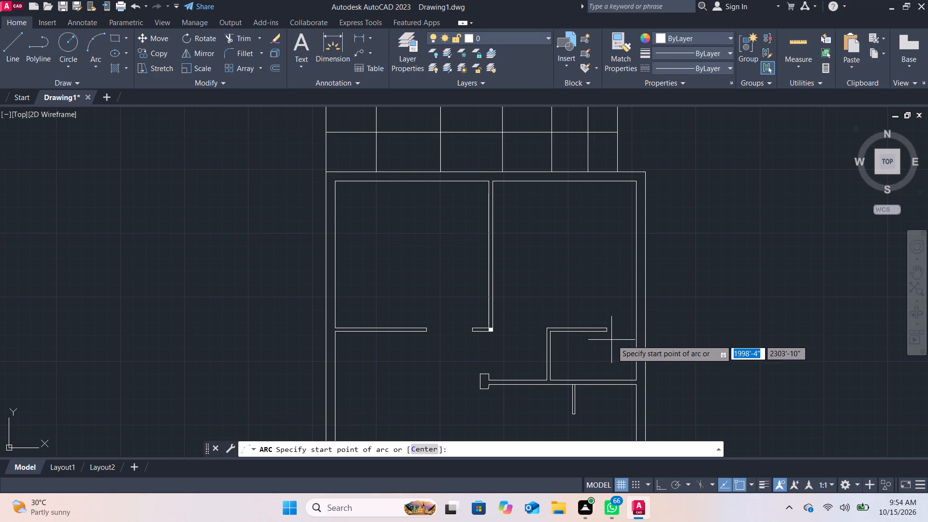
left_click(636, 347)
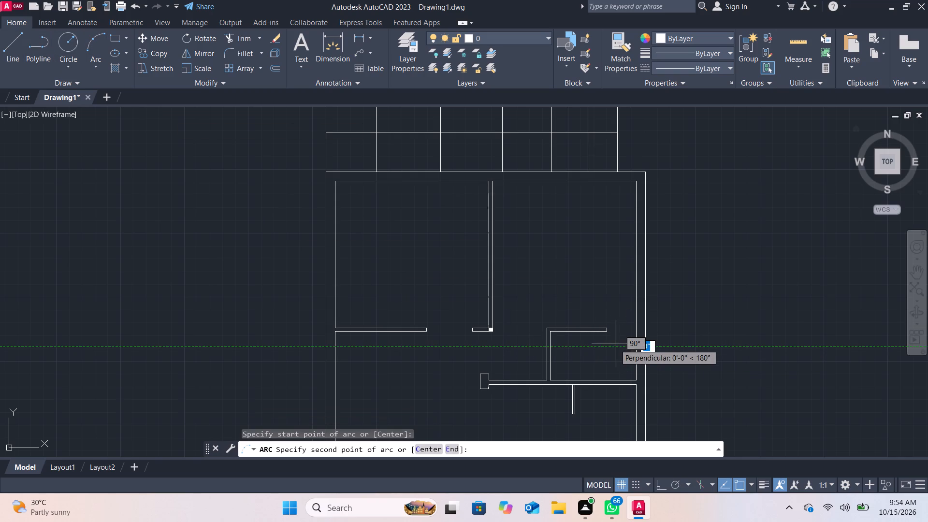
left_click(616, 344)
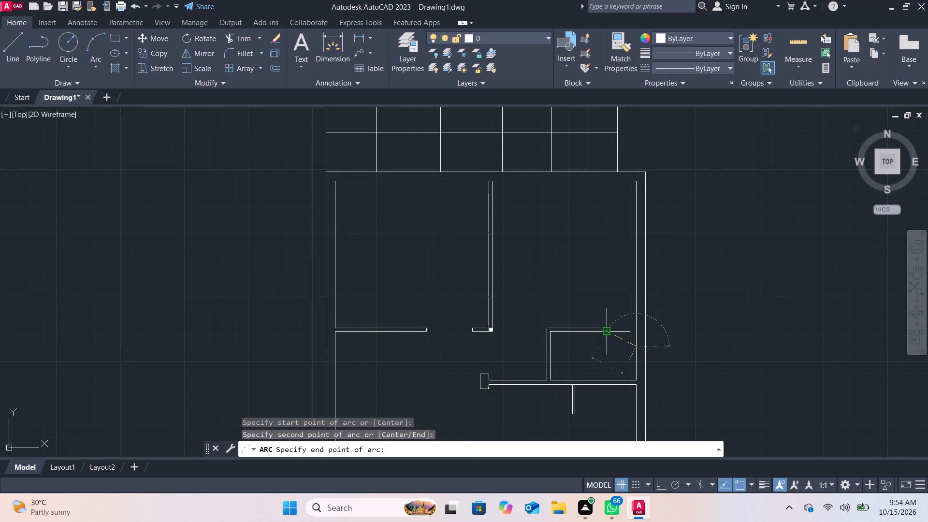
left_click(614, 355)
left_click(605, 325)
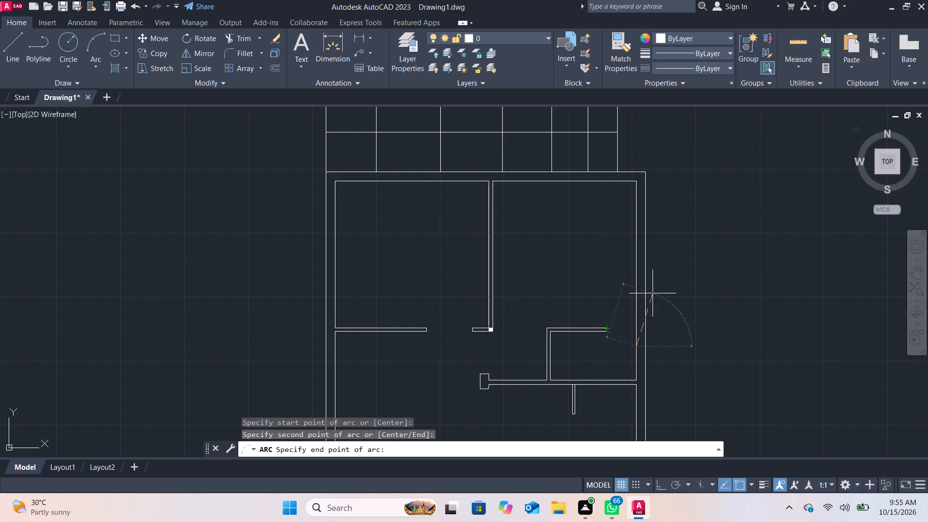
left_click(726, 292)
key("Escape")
Draw a three-point door arc from the right outer wall's inner face to the upper corner of the small room's top partition end.
left_click(98, 45)
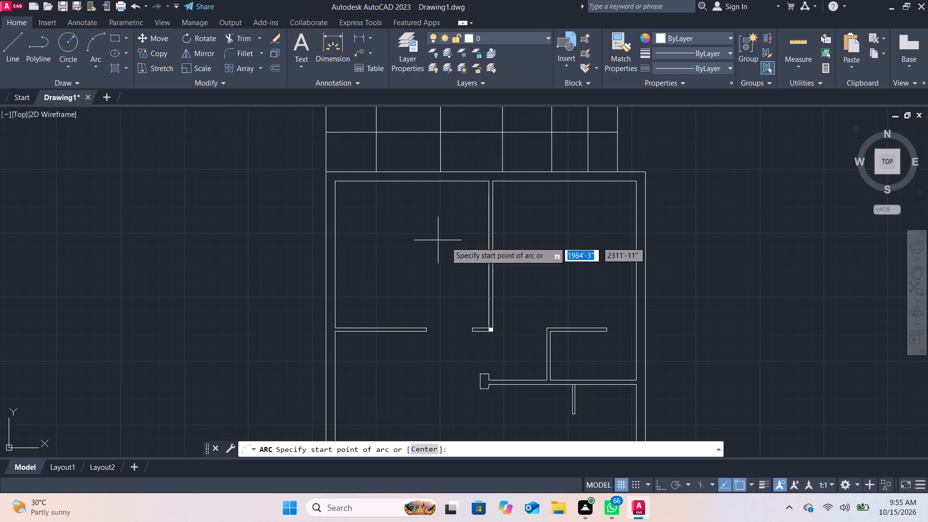
scroll(755, 325, "up", 3)
middle_click_drag(606, 359, 699, 188)
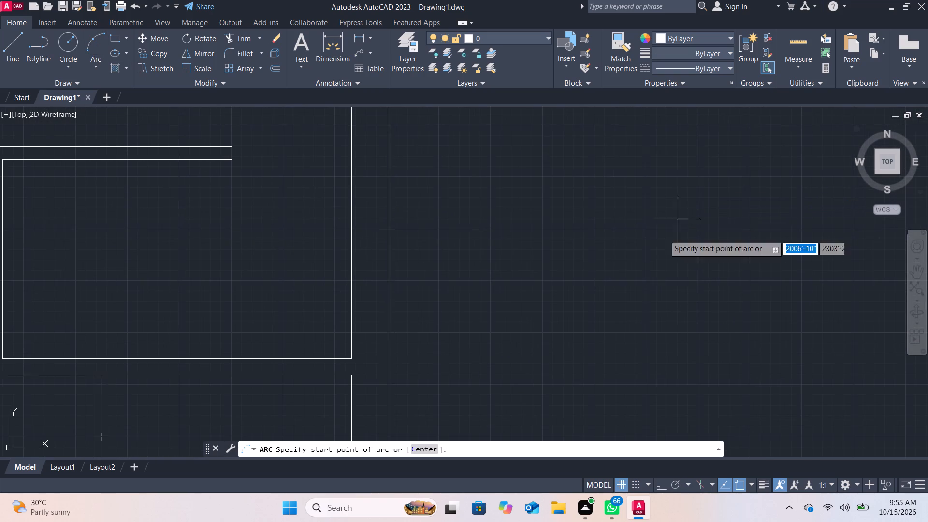
left_click(352, 251)
left_click(323, 243)
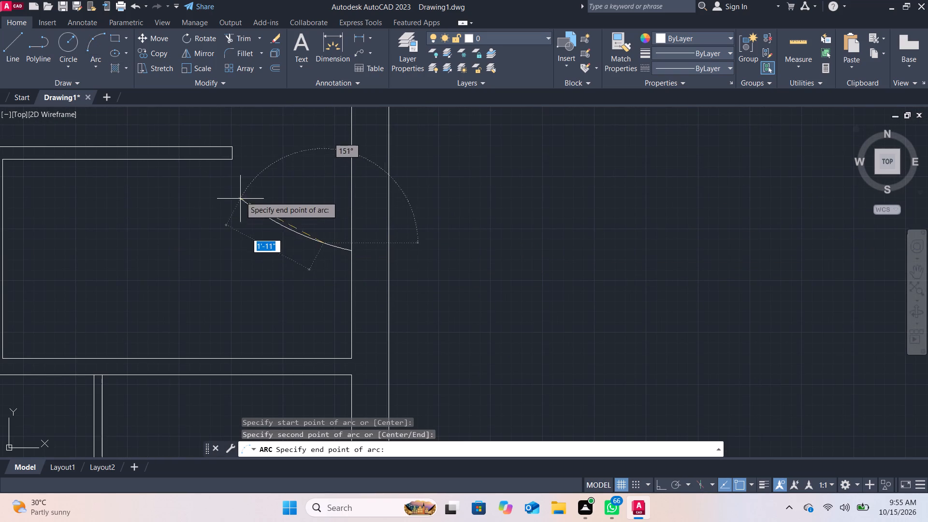
left_click(232, 147)
scroll(413, 229, "down", 1)
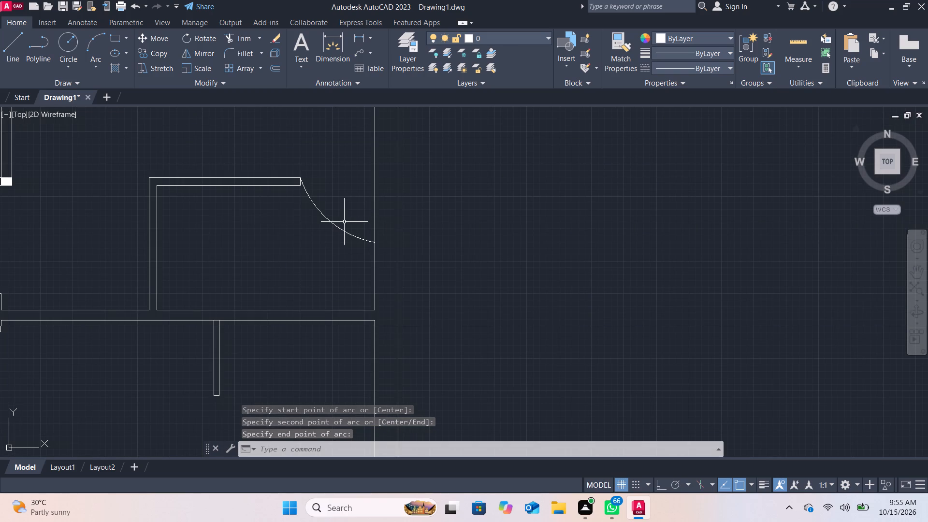
Draw a horizontal line about 2'-5" long across the door opening, from the partition end's upper corner to the right wall's inner face.
left_click(4, 46)
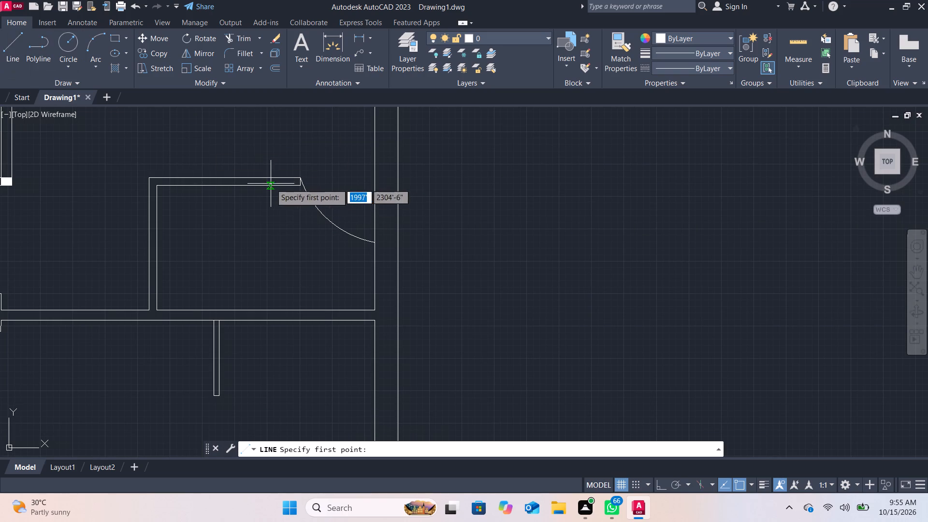
left_click(302, 175)
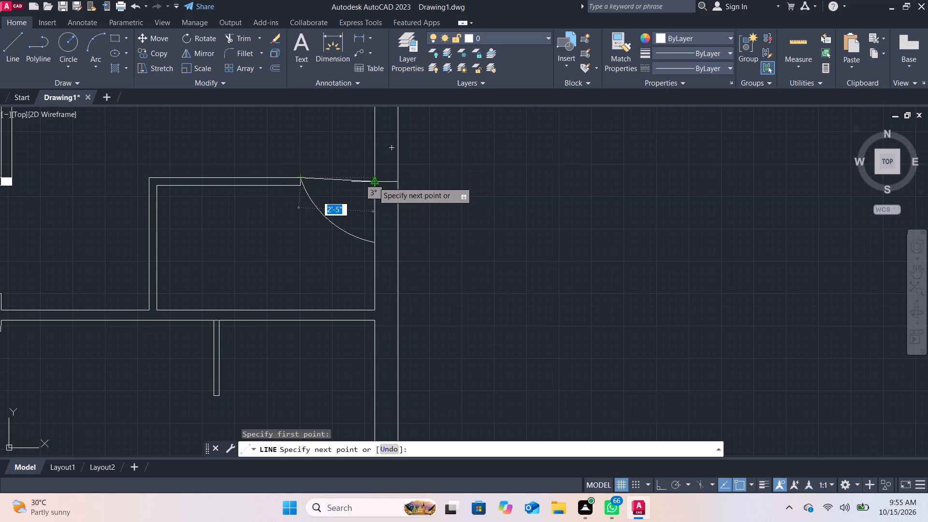
left_click(372, 174)
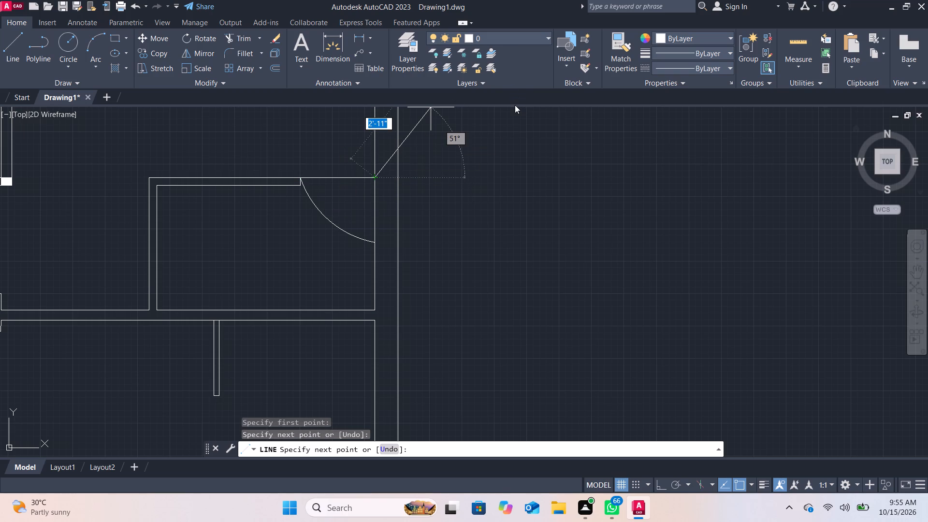
key("Escape")
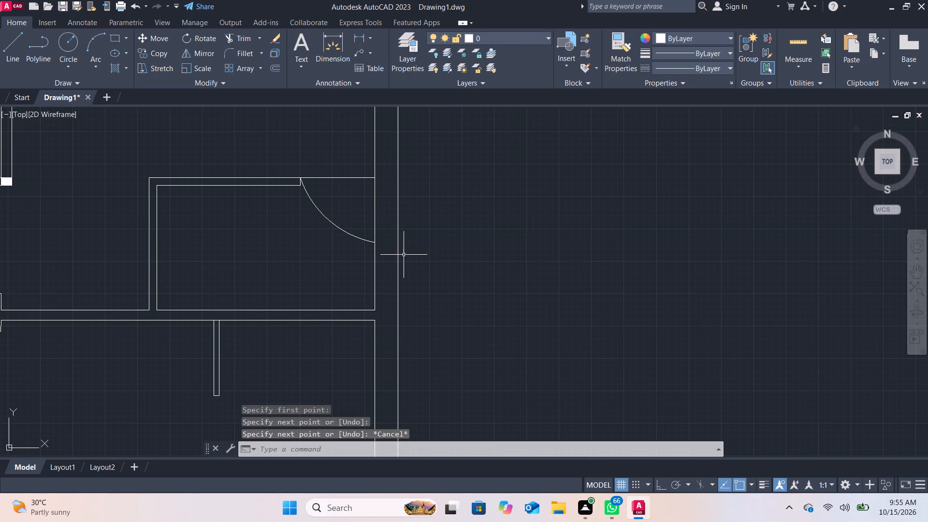
Trim away the top row of the gridded strip above the plan, including all its vertical segments and its uppermost horizontal line.
middle_click_drag(405, 255, 530, 266)
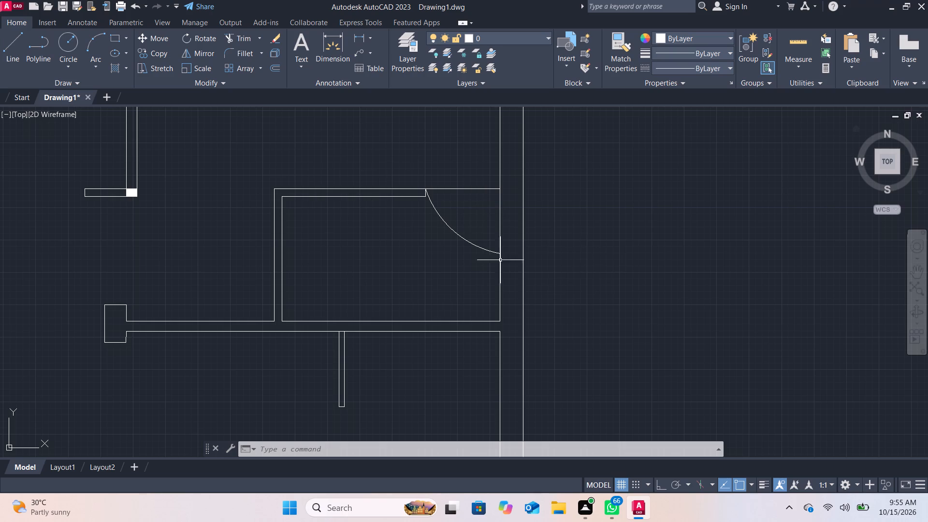
scroll(577, 243, "down", 1)
middle_click_drag(577, 243, 670, 340)
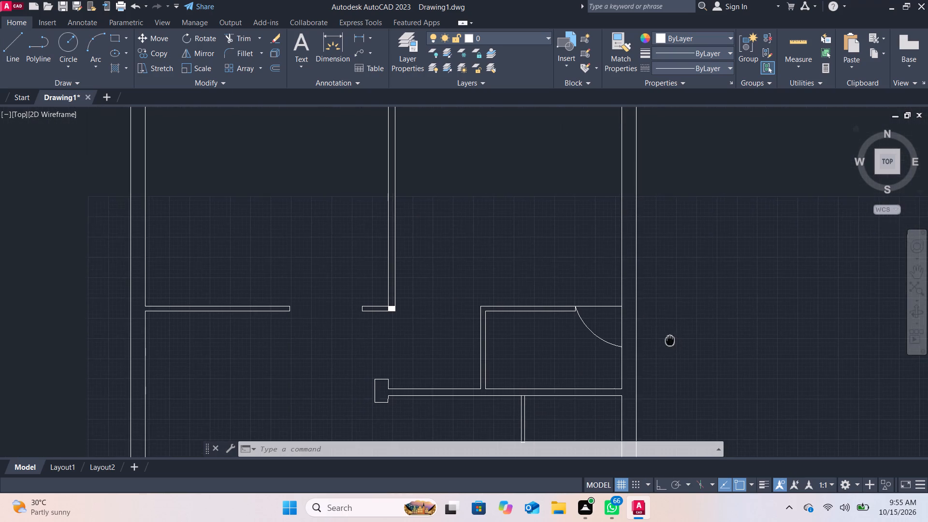
middle_click_drag(510, 239, 526, 306)
scroll(478, 211, "down", 1)
middle_click_drag(481, 212, 498, 262)
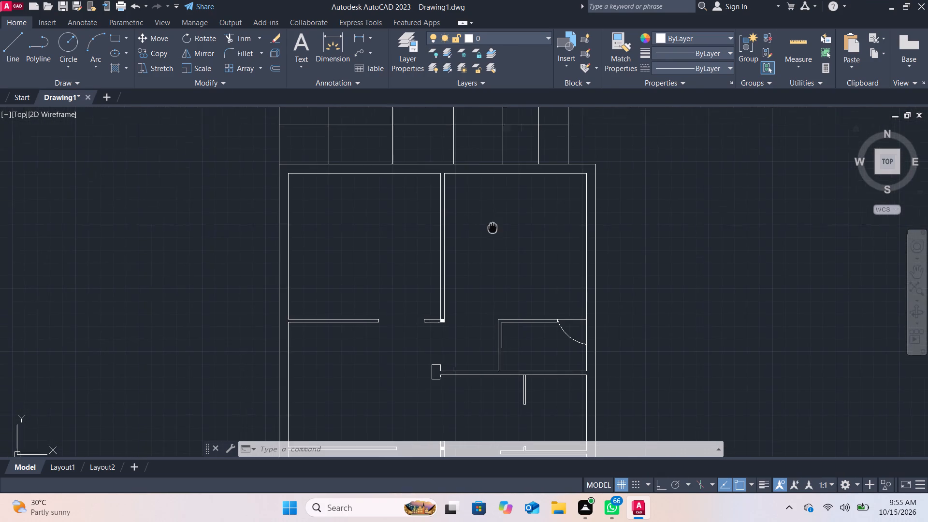
middle_click_drag(498, 262, 502, 289)
scroll(503, 277, "up", 2)
middle_click(503, 274)
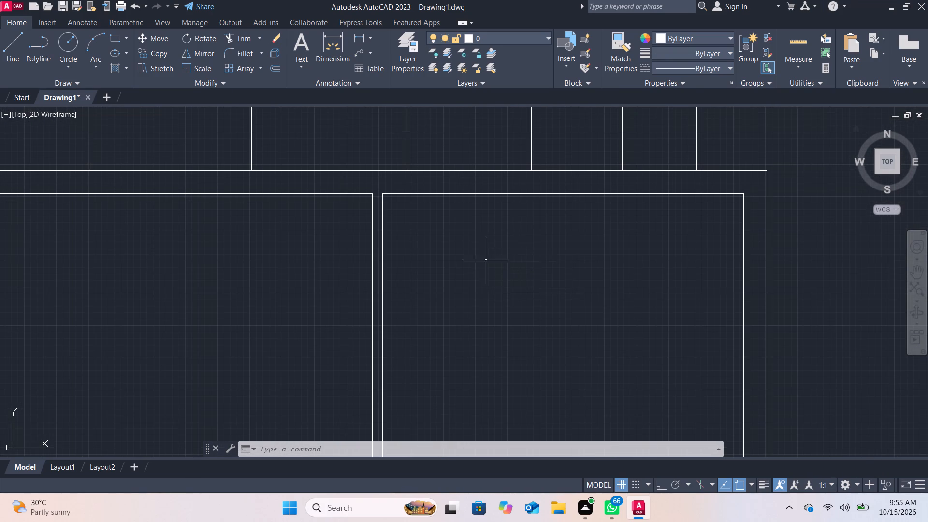
scroll(475, 259, "down", 1)
middle_click_drag(475, 259, 505, 327)
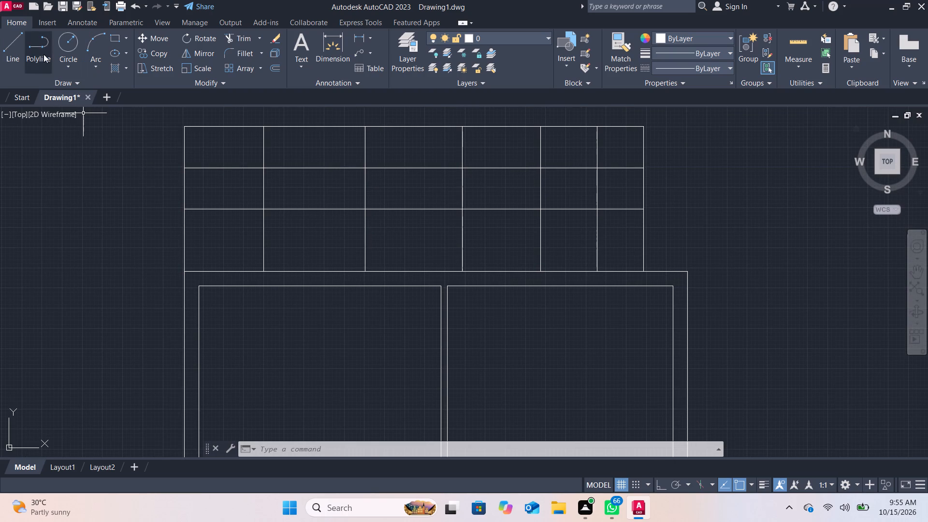
left_click(239, 41)
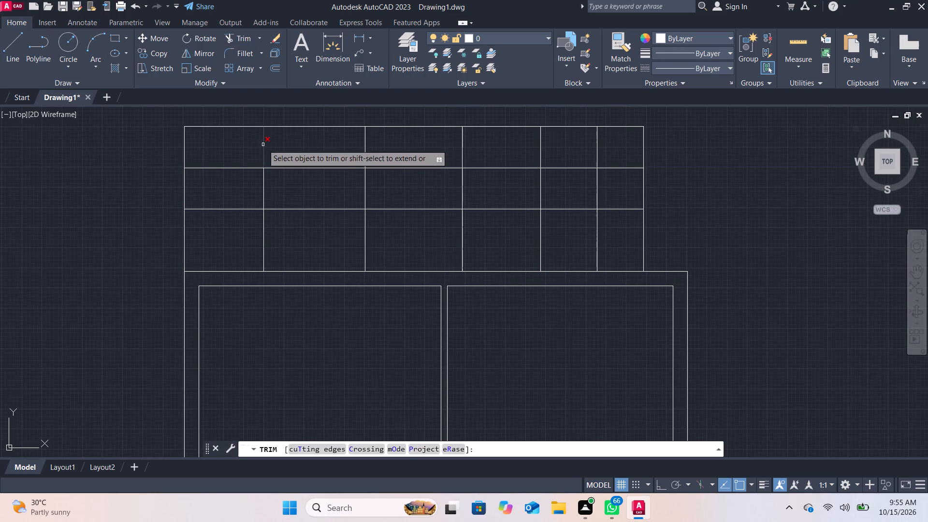
left_click_drag(172, 139, 423, 158)
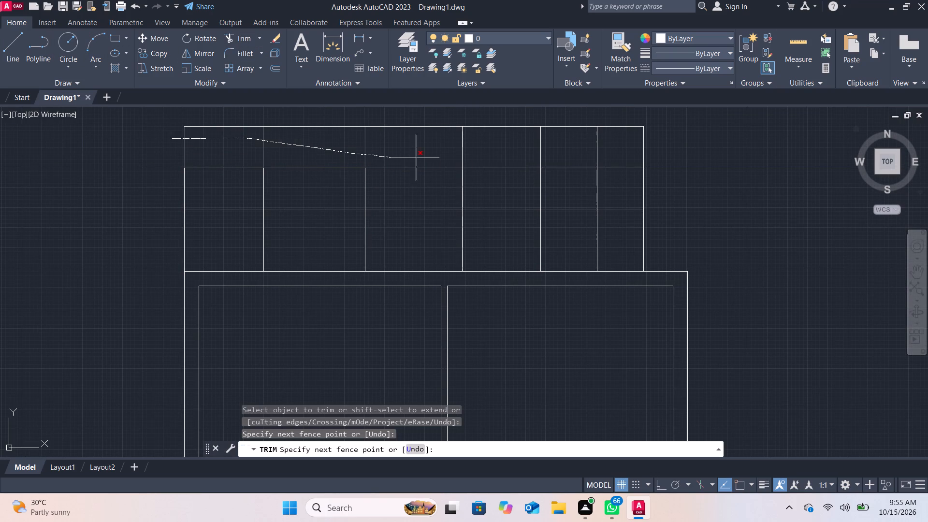
left_click_drag(423, 158, 631, 133)
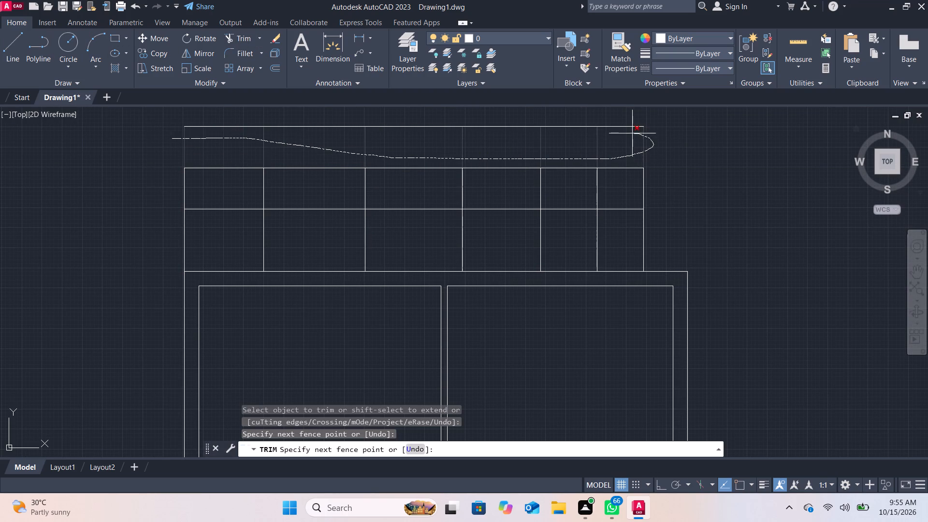
left_click_drag(631, 133, 454, 128)
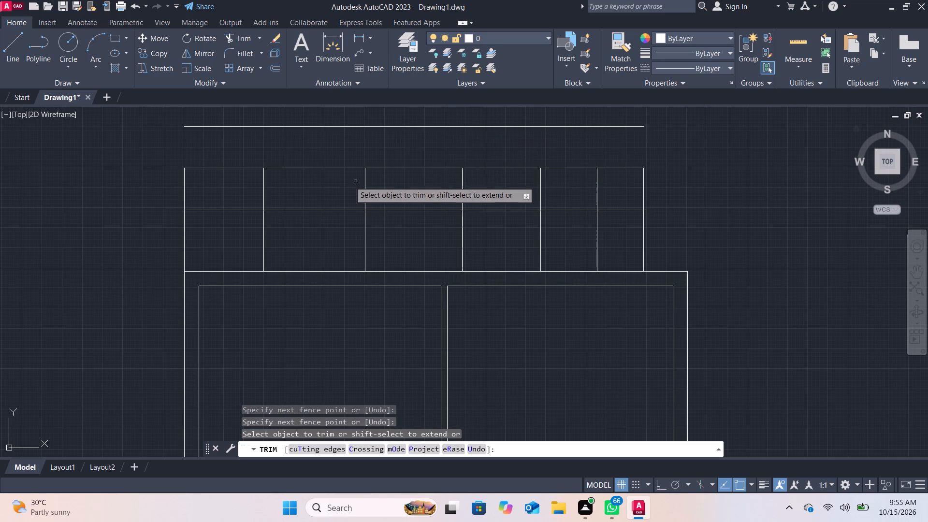
left_click(283, 125)
left_click(281, 135)
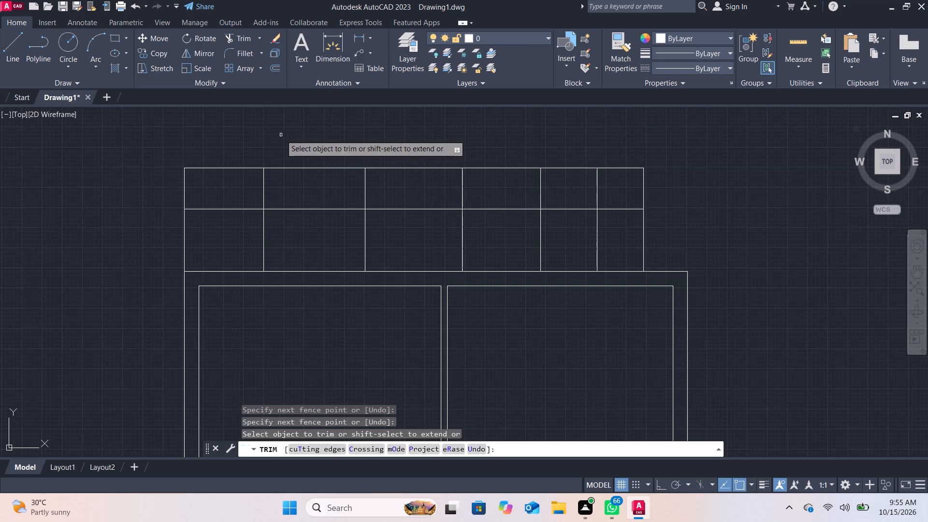
Trim away the remaining two rows of the gridded strip, clearing all vertical and horizontal lines above the top outer wall.
left_click_drag(163, 189, 248, 168)
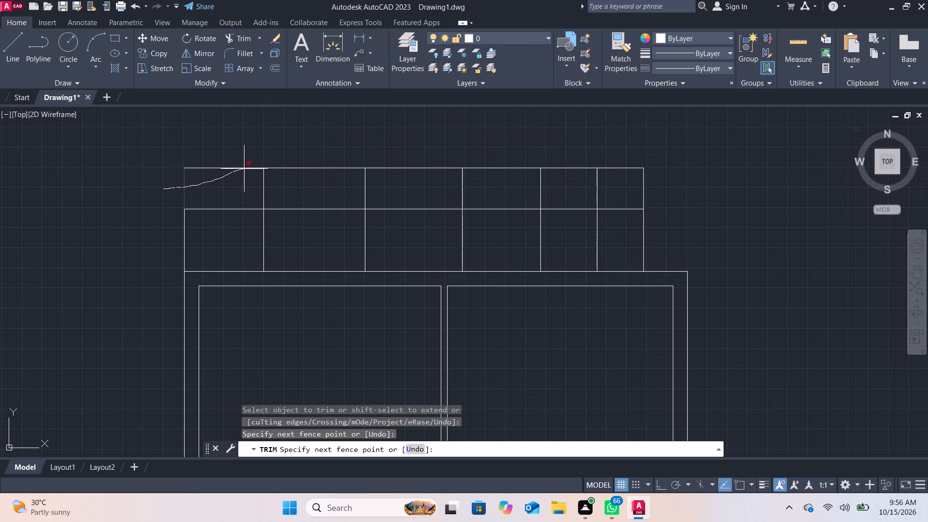
left_click_drag(248, 168, 342, 171)
left_click_drag(342, 171, 439, 188)
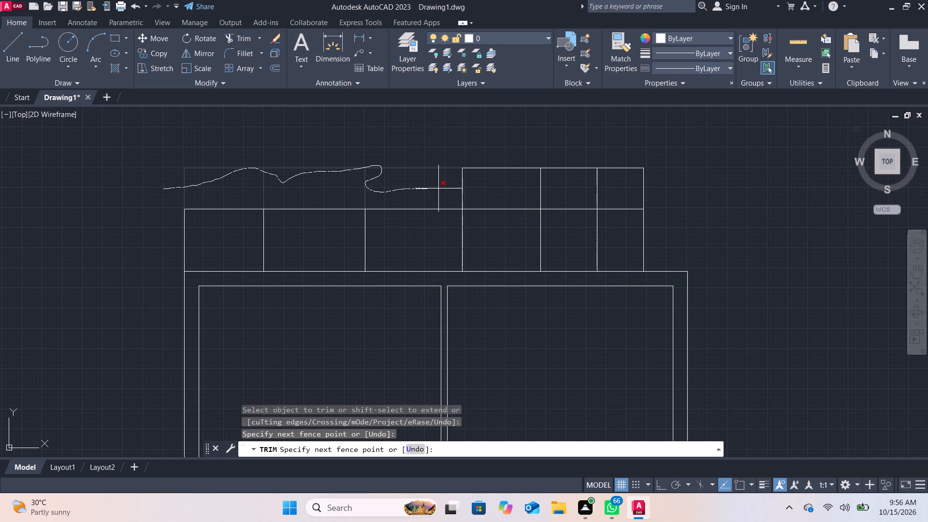
left_click_drag(439, 188, 574, 174)
left_click_drag(574, 174, 617, 183)
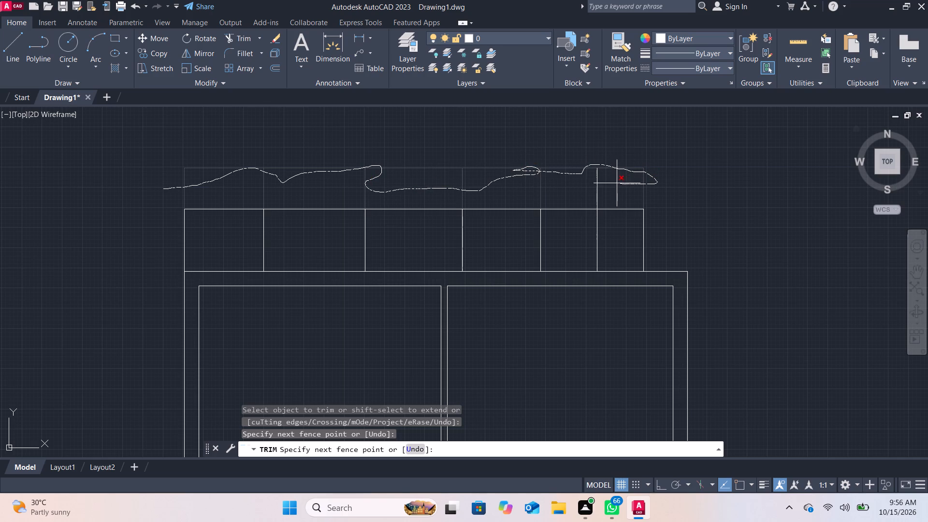
left_click_drag(617, 183, 619, 210)
left_click_drag(619, 210, 519, 225)
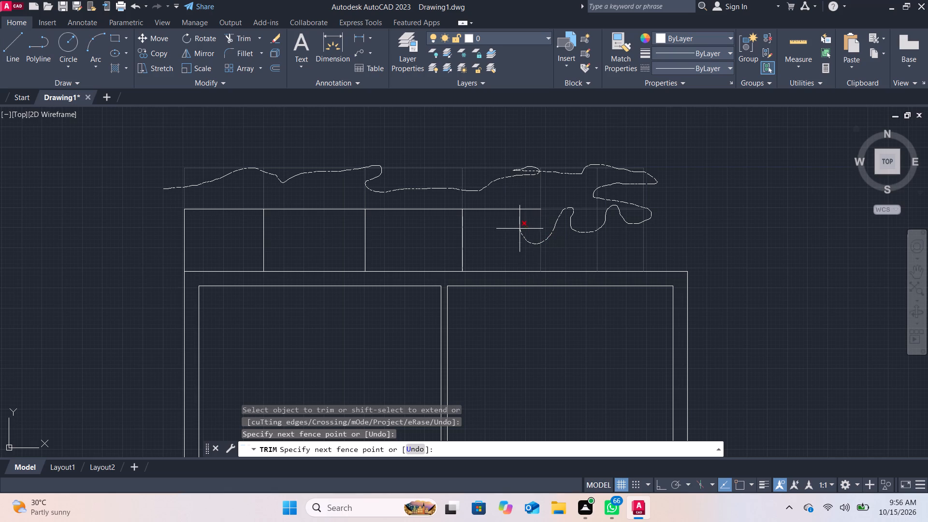
left_click_drag(519, 225, 309, 191)
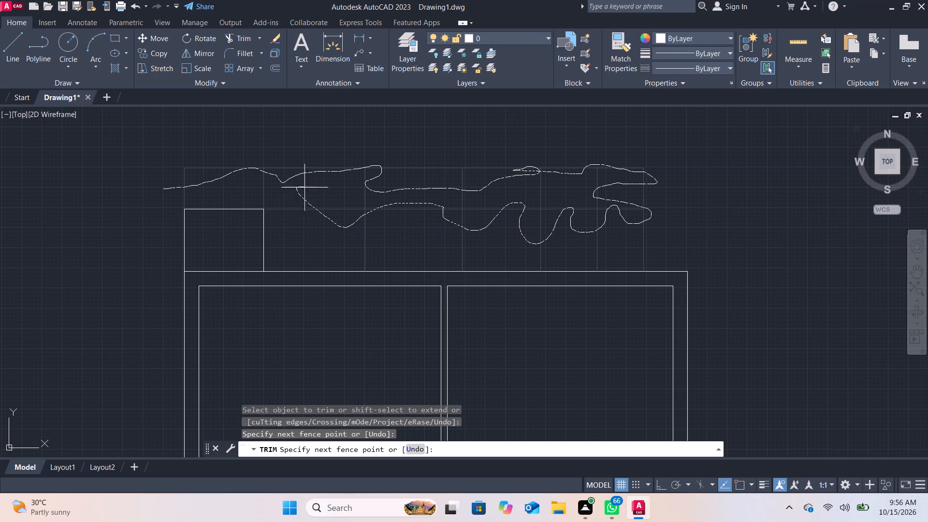
left_click_drag(309, 191, 193, 221)
left_click_drag(193, 221, 290, 220)
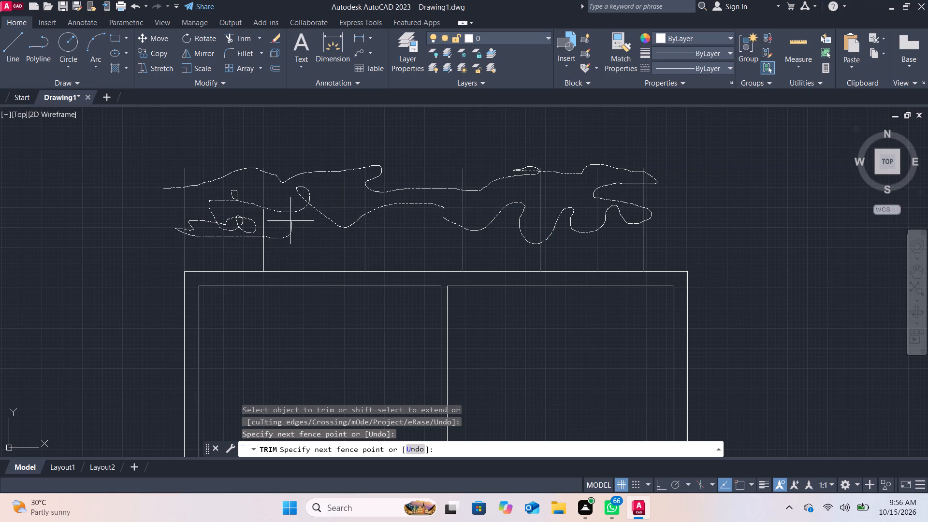
left_click_drag(290, 220, 240, 230)
middle_click_drag(467, 227, 408, 120)
middle_click_drag(474, 287, 459, 205)
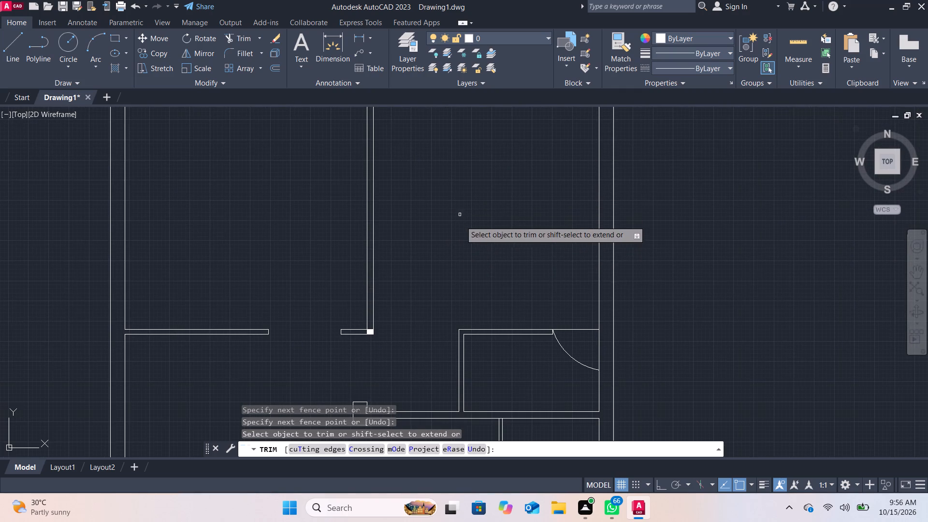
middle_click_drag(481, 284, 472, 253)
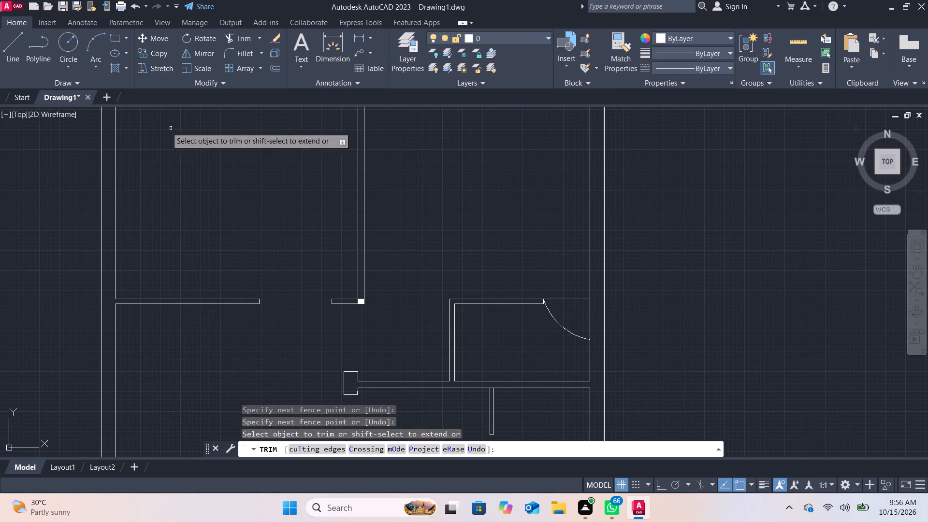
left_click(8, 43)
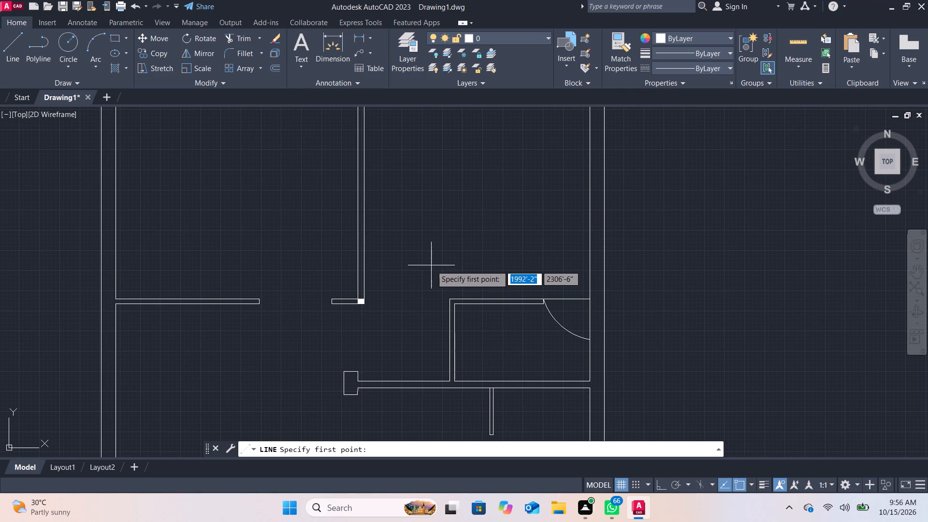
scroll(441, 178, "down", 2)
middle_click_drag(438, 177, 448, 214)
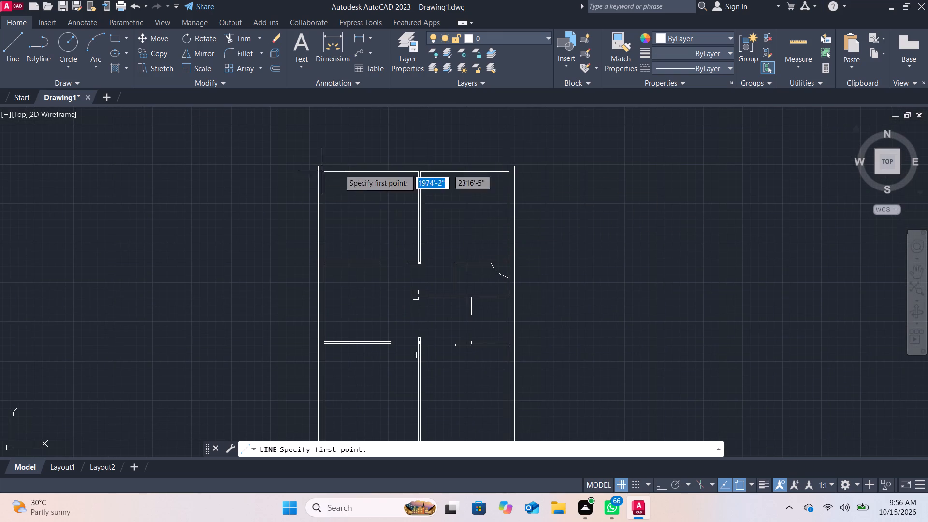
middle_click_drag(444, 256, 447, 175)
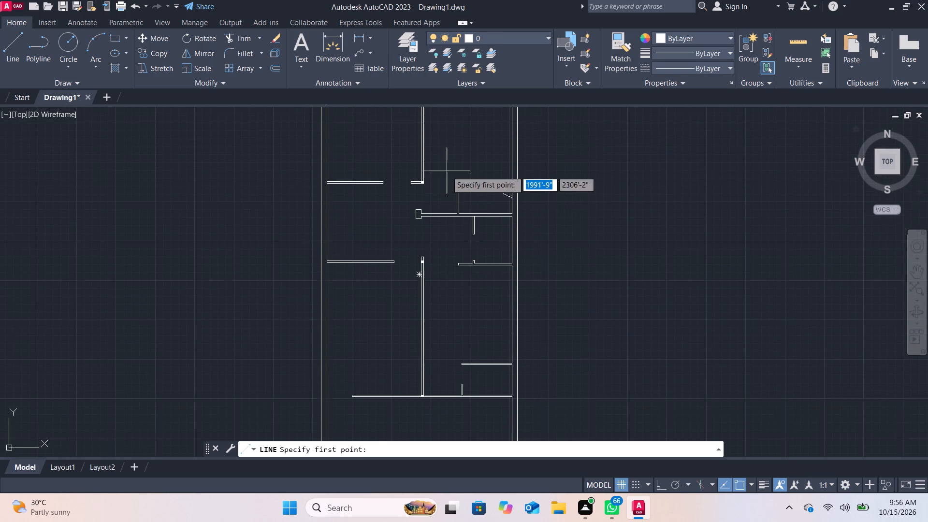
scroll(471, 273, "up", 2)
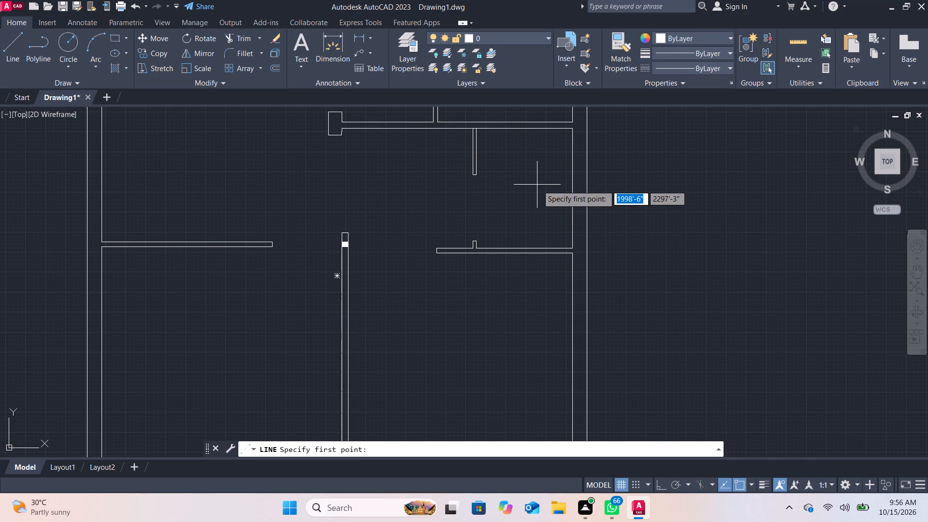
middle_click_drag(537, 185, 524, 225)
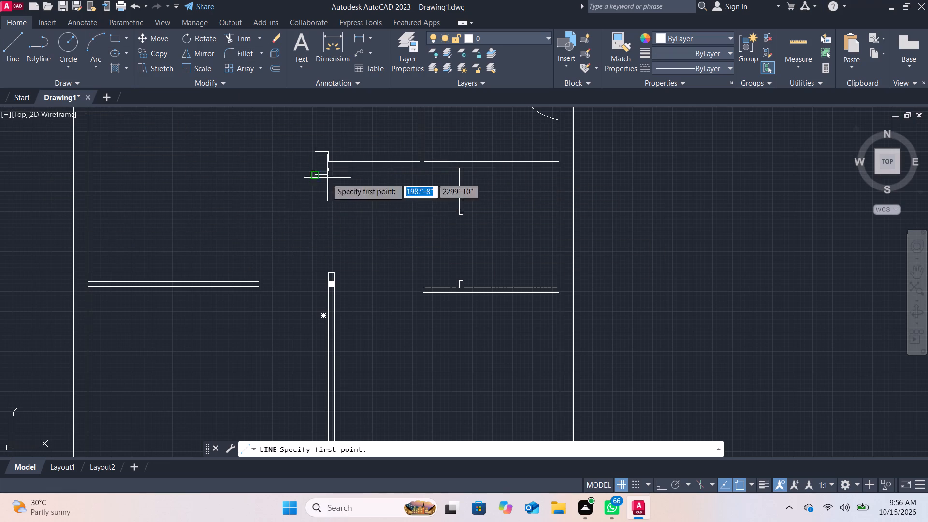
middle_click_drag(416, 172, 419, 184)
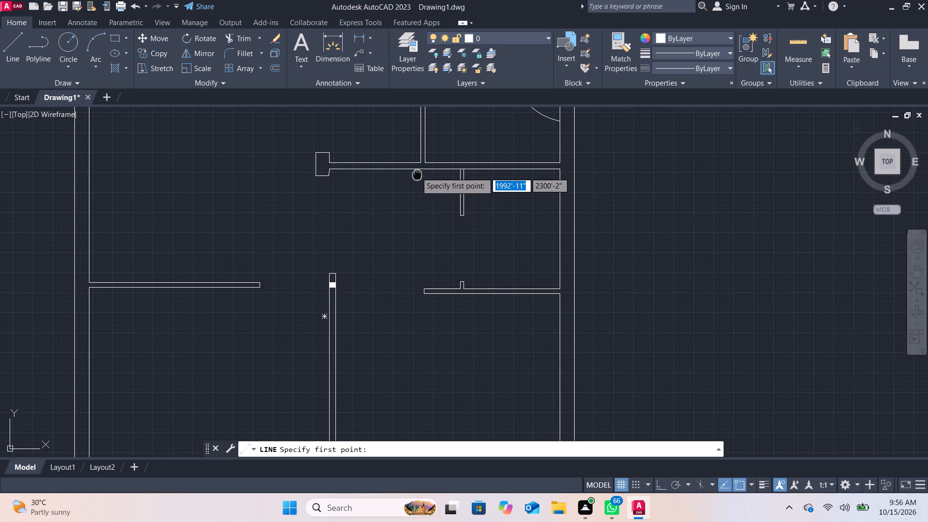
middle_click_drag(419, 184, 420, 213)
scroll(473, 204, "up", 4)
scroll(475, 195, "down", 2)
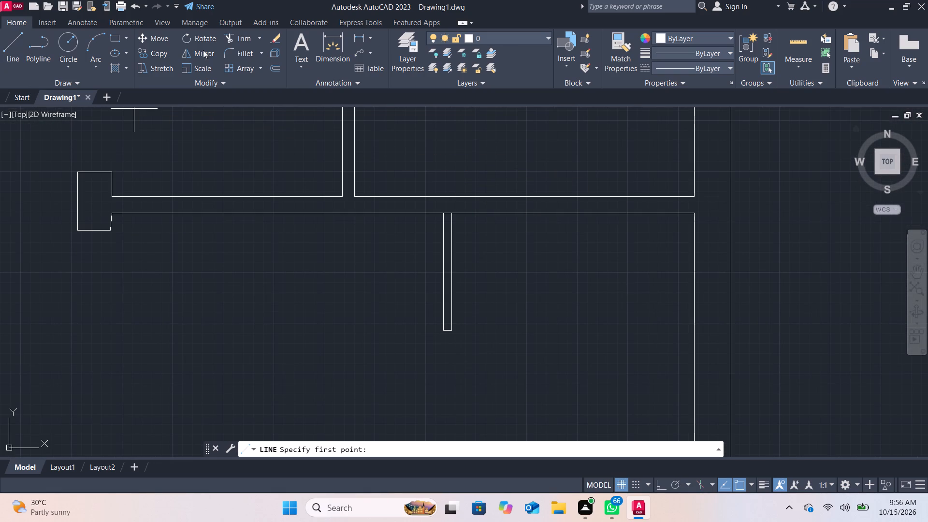
Trim the horizontal wall line segment between the two faces of the short vertical partition below the small room, opening the wall junction.
left_click(232, 37)
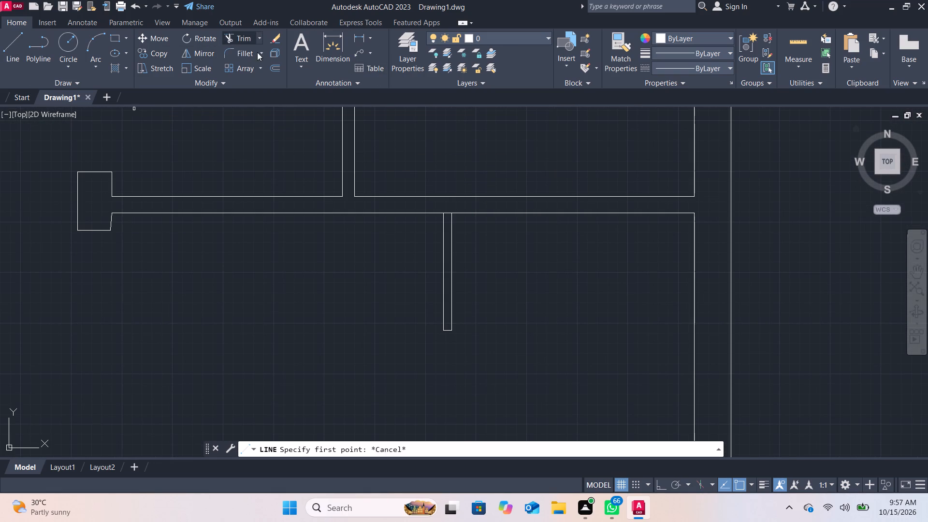
scroll(443, 224, "up", 1)
middle_click_drag(443, 224, 442, 215)
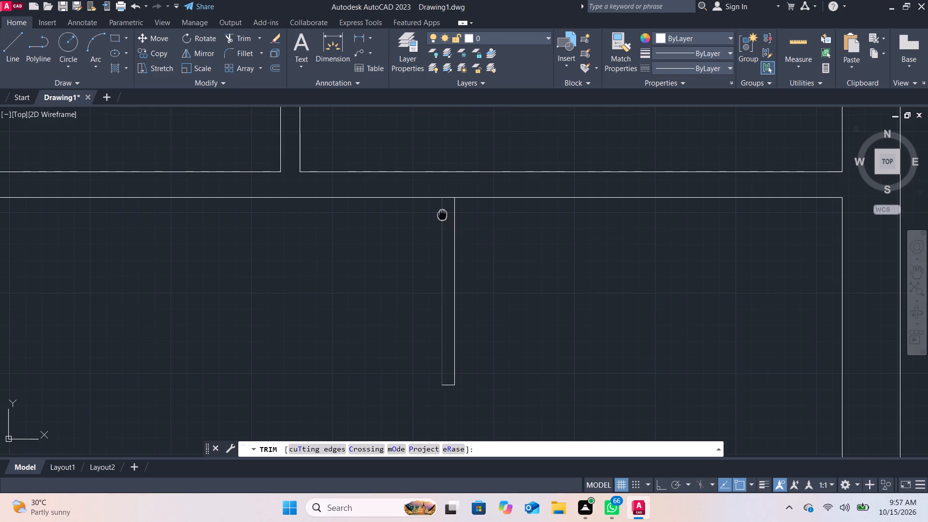
middle_click_drag(442, 215, 387, 214)
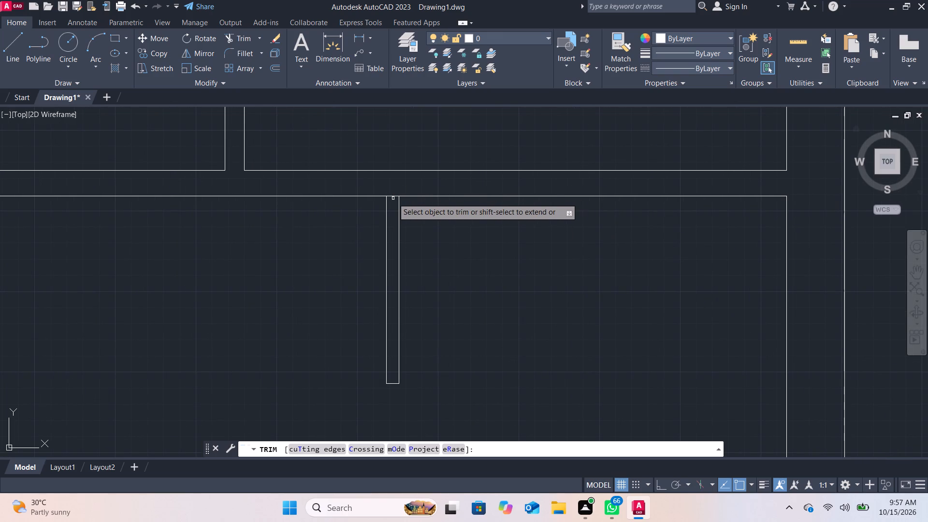
left_click(393, 196)
scroll(439, 207, "down", 1)
middle_click_drag(454, 251, 500, 216)
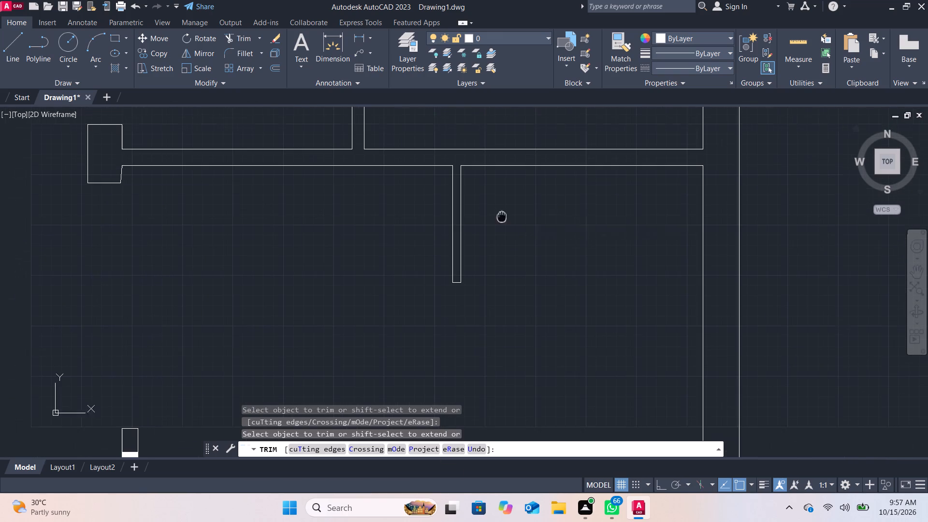
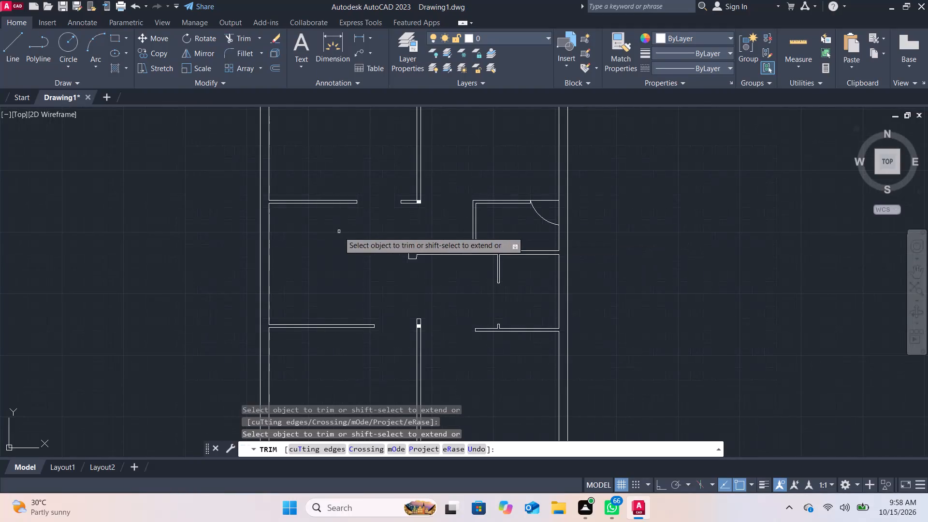
In the upper-left room, draw a line about 3' down from the top wall's outer face, continuing about 5'-7" left.
middle_click_drag(338, 230, 342, 300)
middle_click_drag(348, 191, 345, 224)
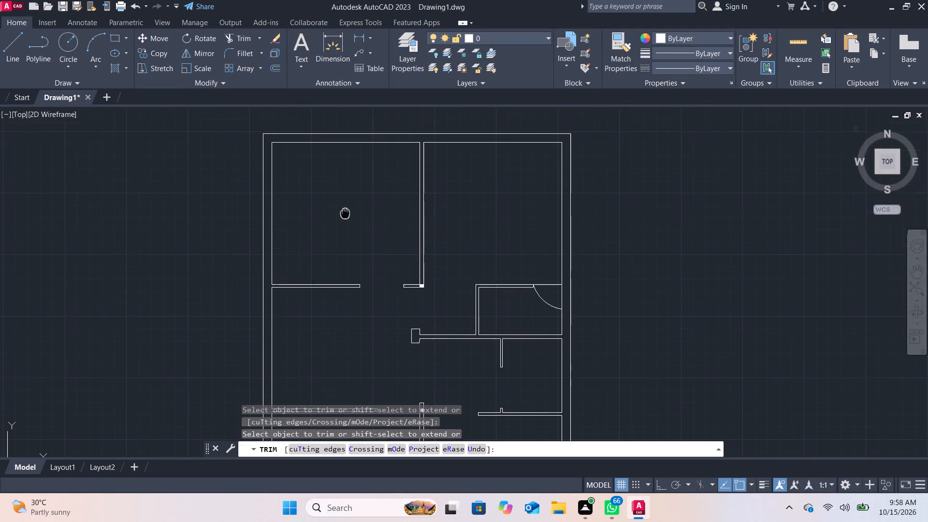
middle_click_drag(345, 224, 343, 261)
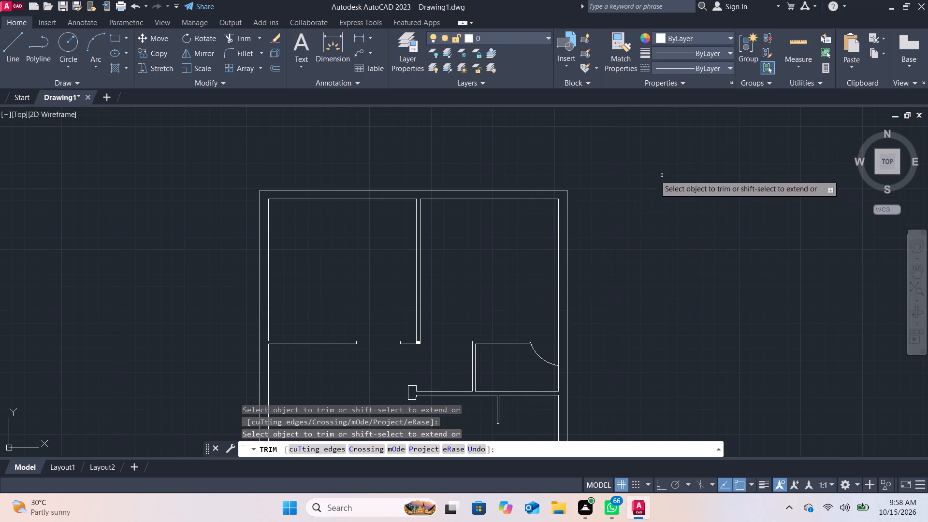
left_click(20, 53)
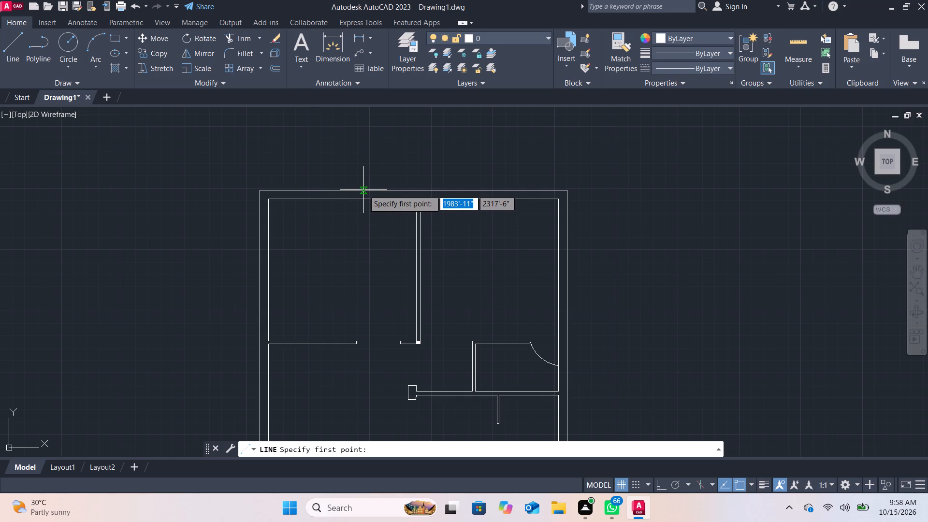
left_click(363, 190)
left_click(366, 198)
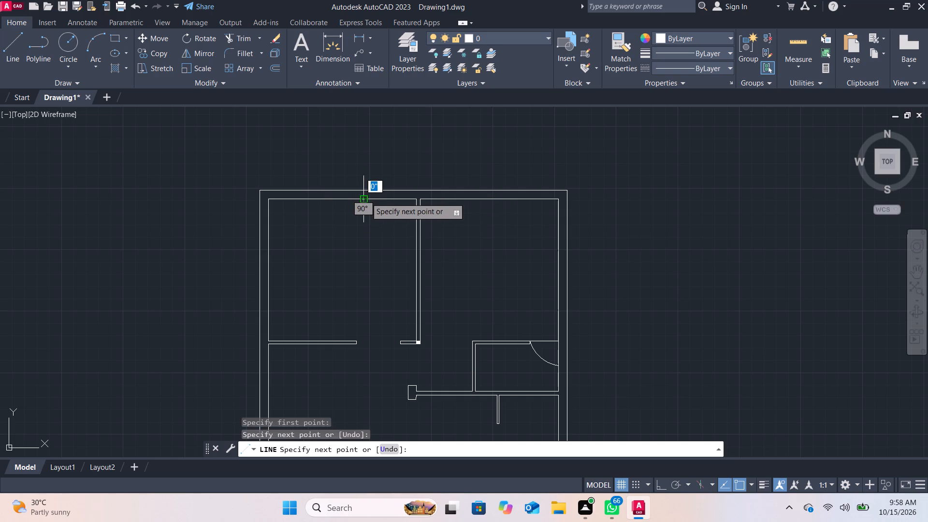
left_click(364, 226)
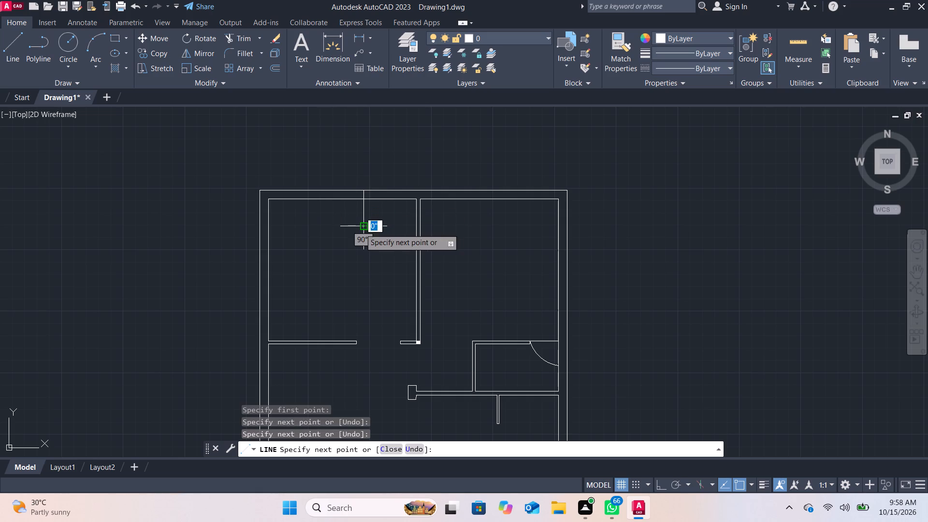
left_click(296, 232)
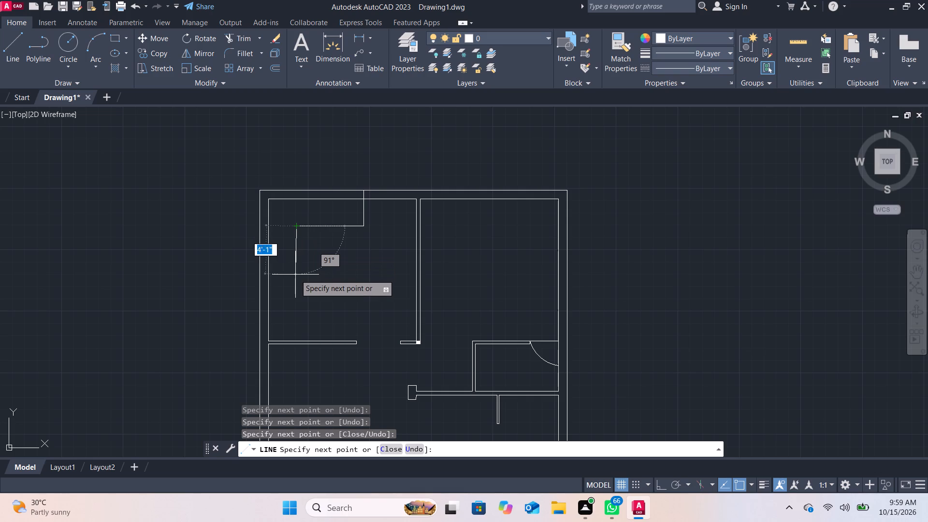
key("Escape")
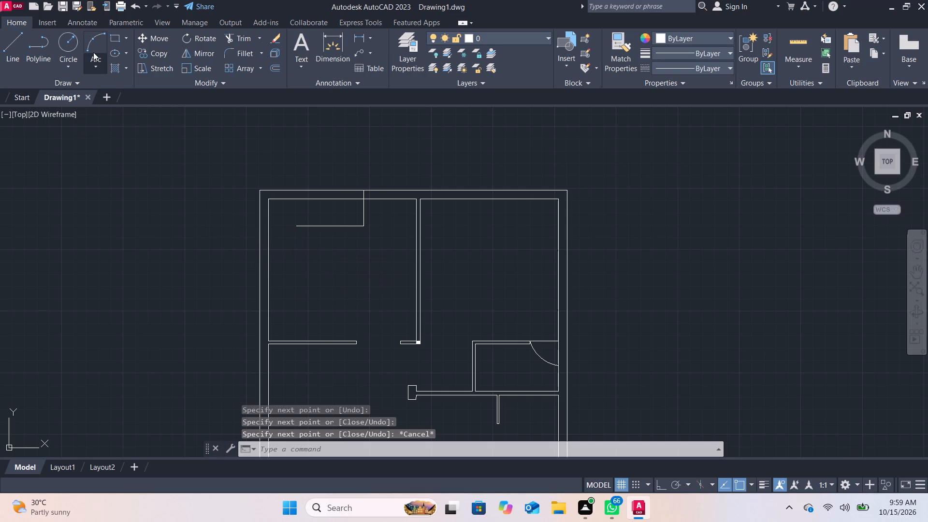
With Ortho on, draw a vertical line about 9'-9" long from the new horizontal line down to the partition below.
left_click(22, 39)
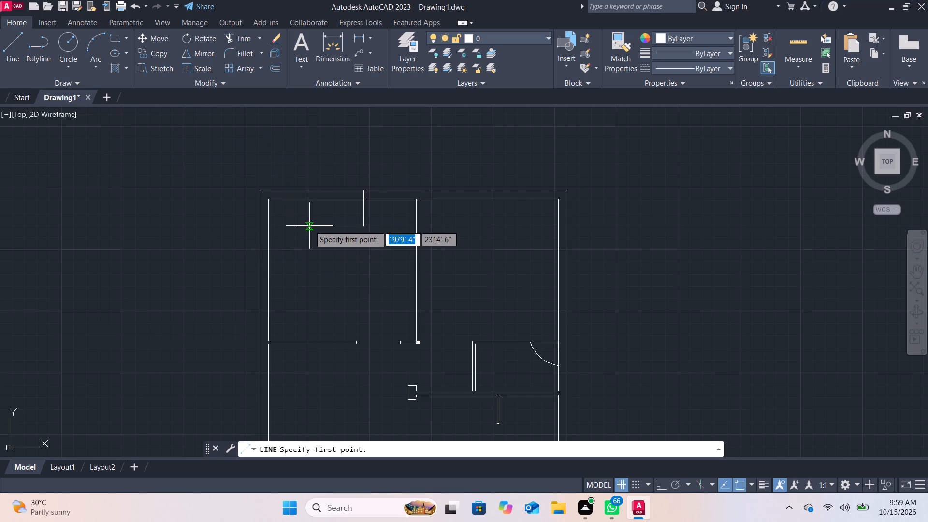
left_click(309, 227)
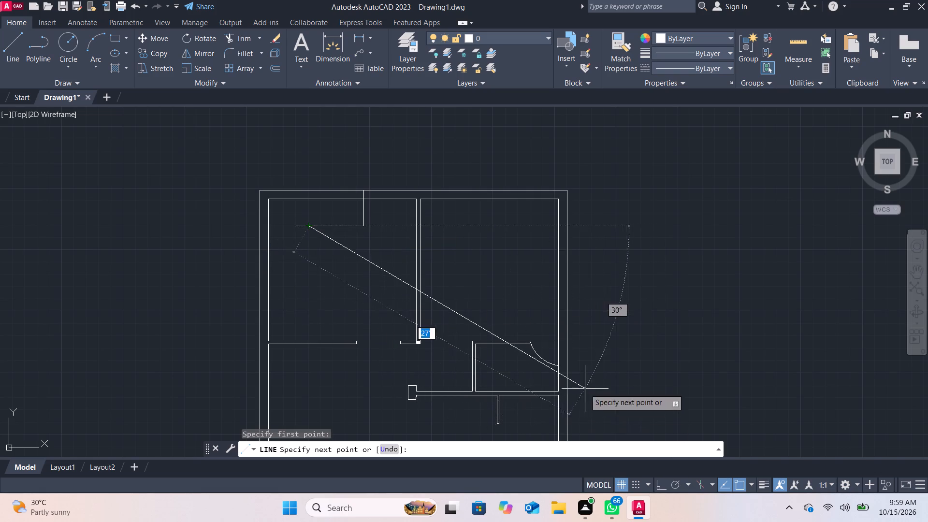
left_click_drag(658, 474, 658, 480)
left_click(657, 481)
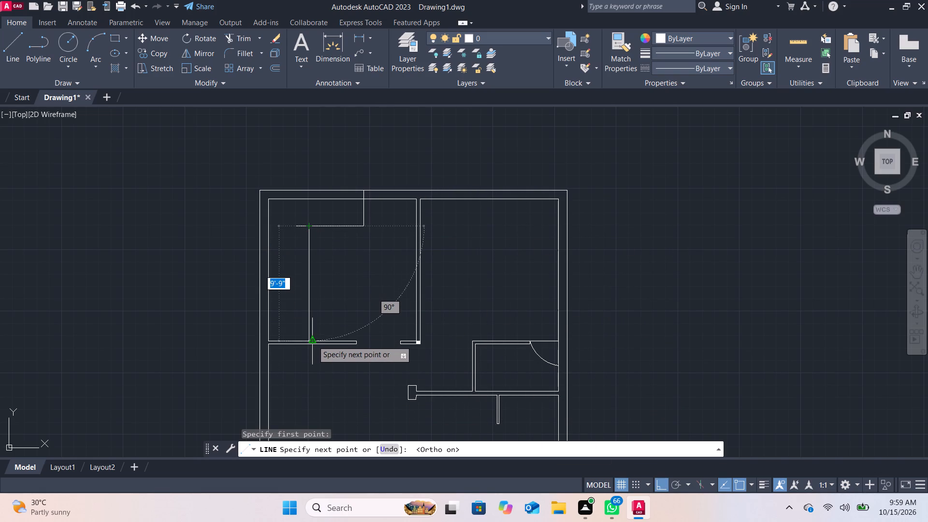
scroll(307, 331, "up", 2)
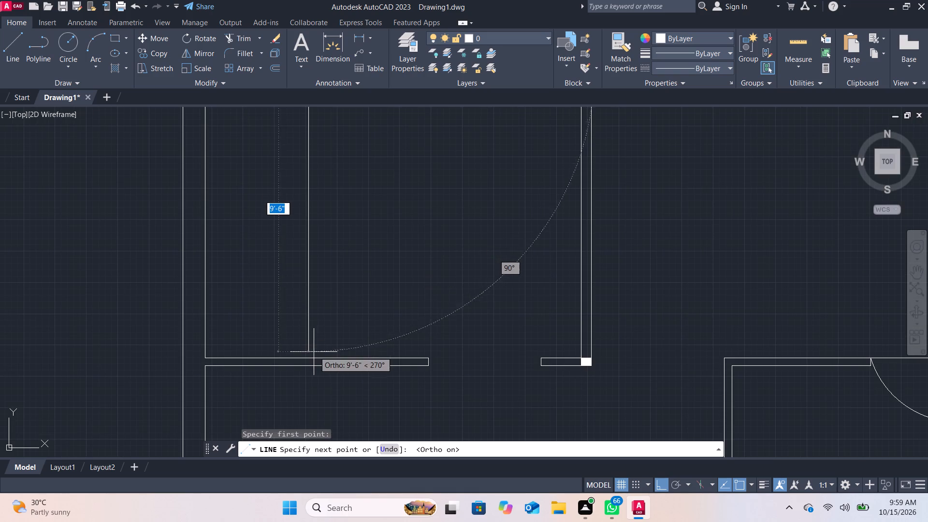
left_click(312, 358)
key("Escape")
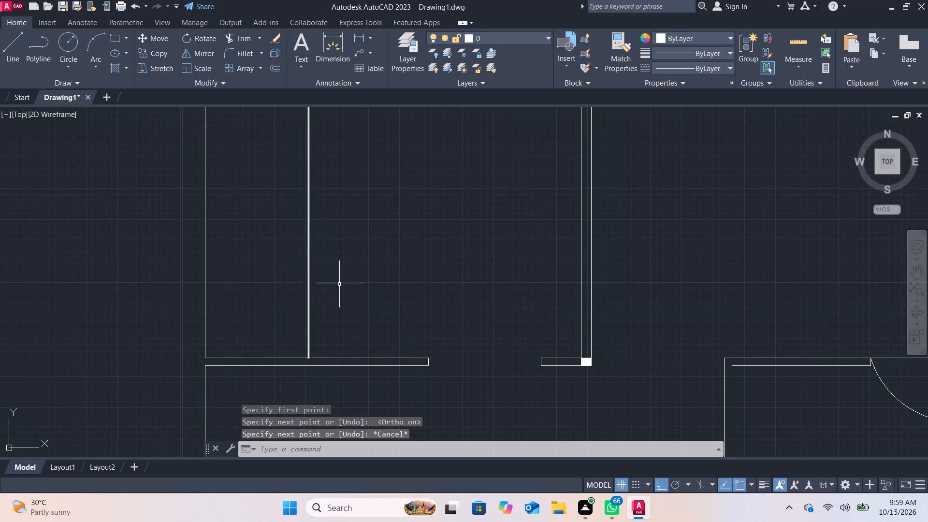
Trim the short end of the horizontal line that projects left past the new vertical line.
middle_click_drag(366, 268, 363, 345)
scroll(363, 345, "down", 1)
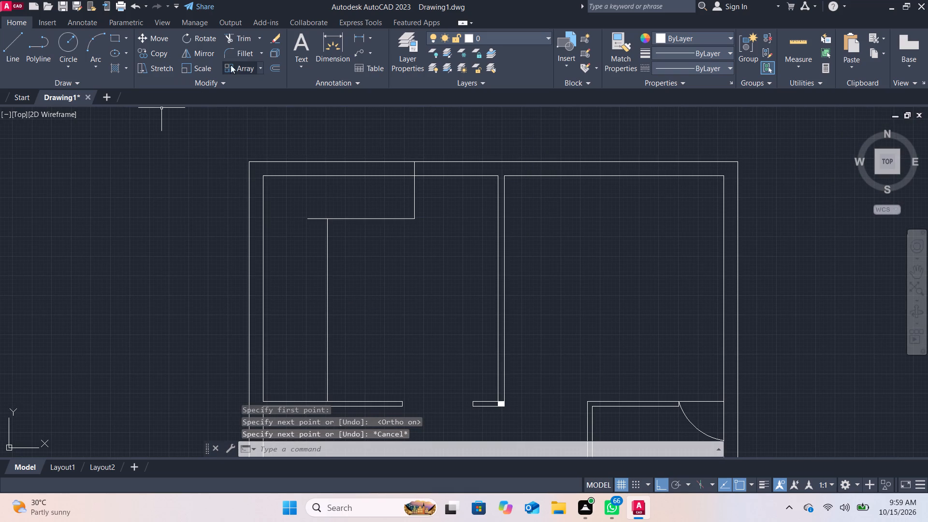
left_click(247, 39)
left_click(313, 217)
Trim the top wall's inner line between the short vertical line and the central vertical partition.
scroll(306, 253, "down", 1)
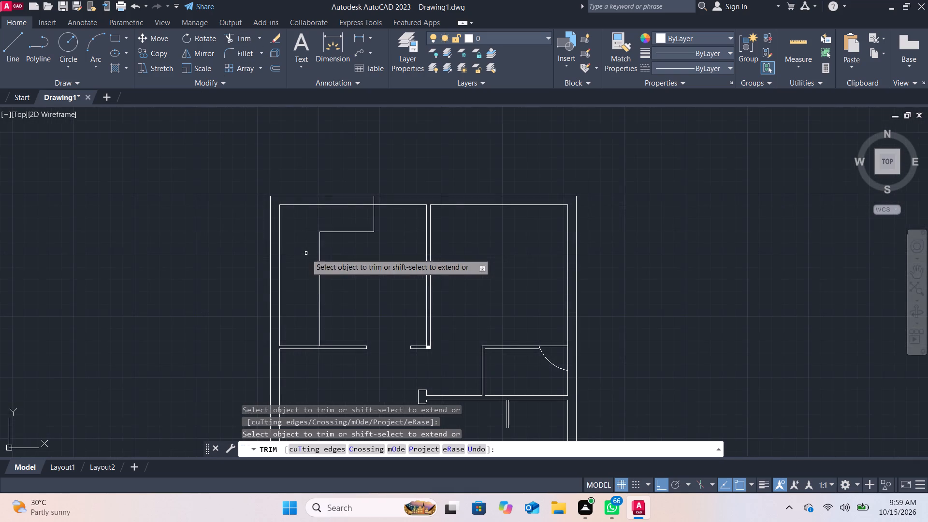
middle_click_drag(306, 253, 280, 188)
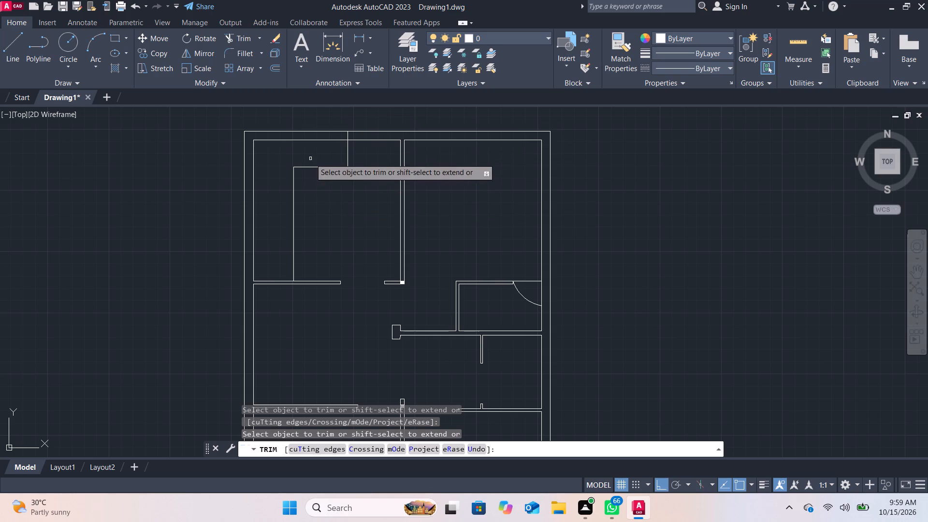
left_click(355, 139)
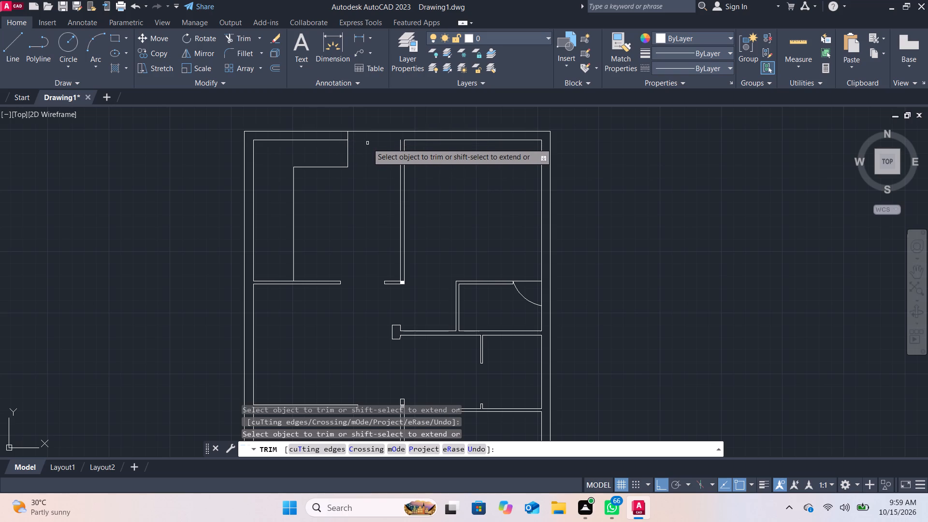
Draw a 9" vertical line continuing the central partition's left face up to the top wall's outer line.
left_click(22, 42)
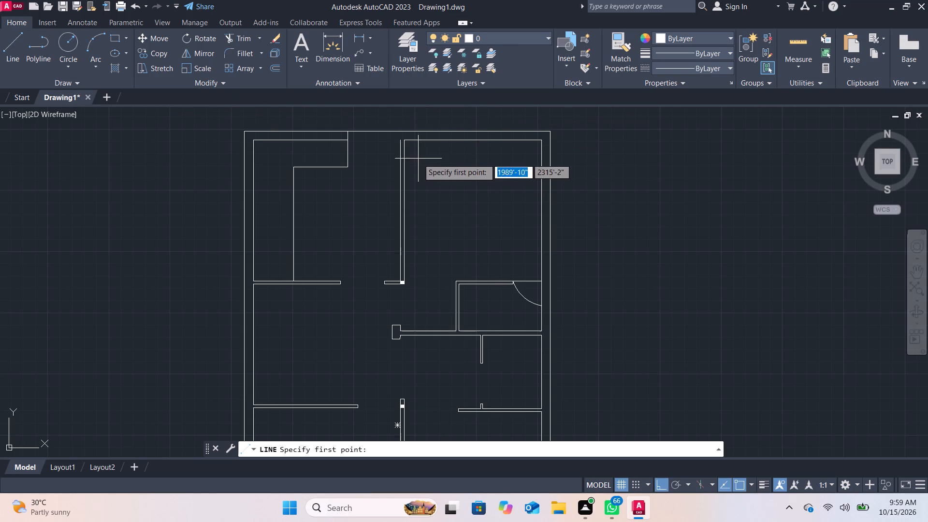
left_click(399, 142)
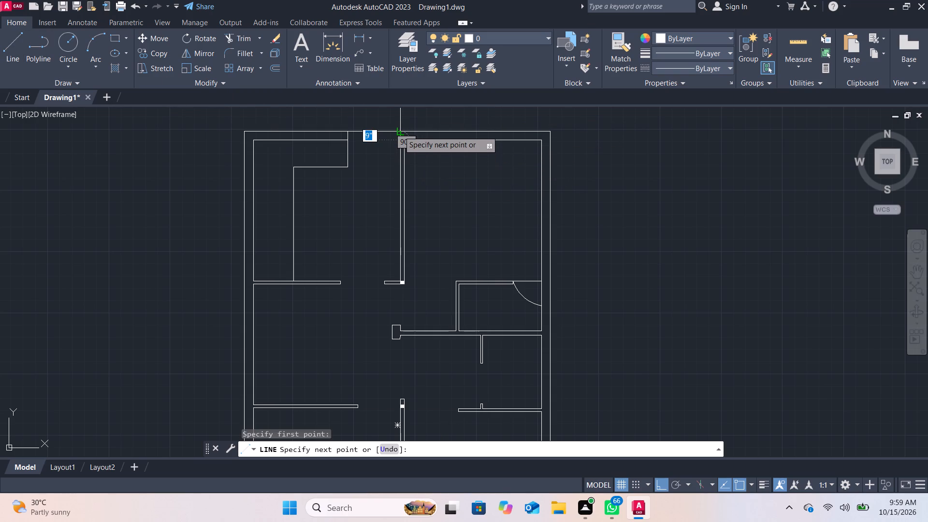
left_click(399, 131)
key("Return")
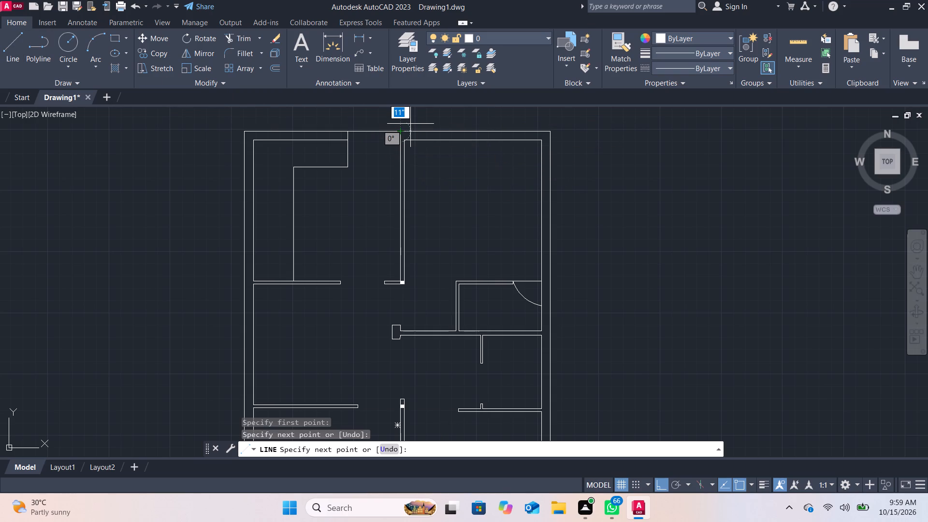
Trim the top wall's outer line between the short vertical line and the central partition to open the wall there.
left_click(251, 32)
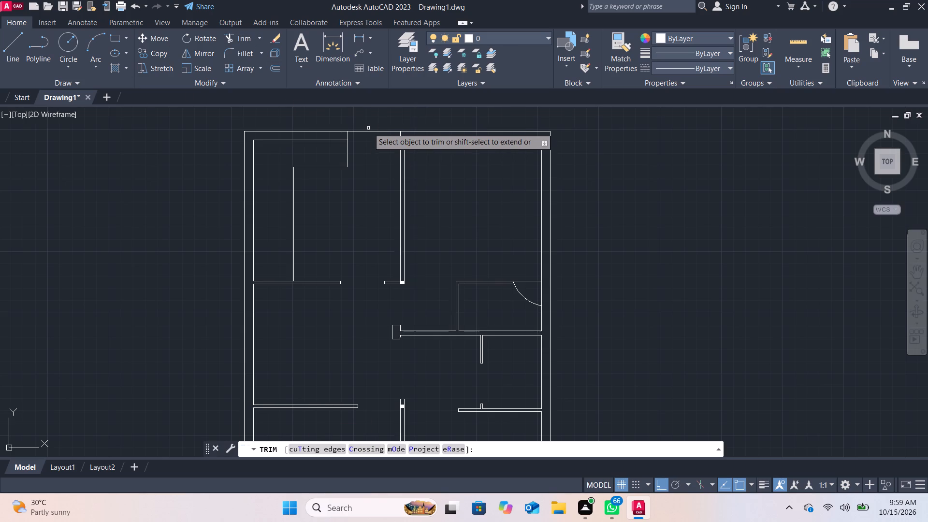
left_click(368, 130)
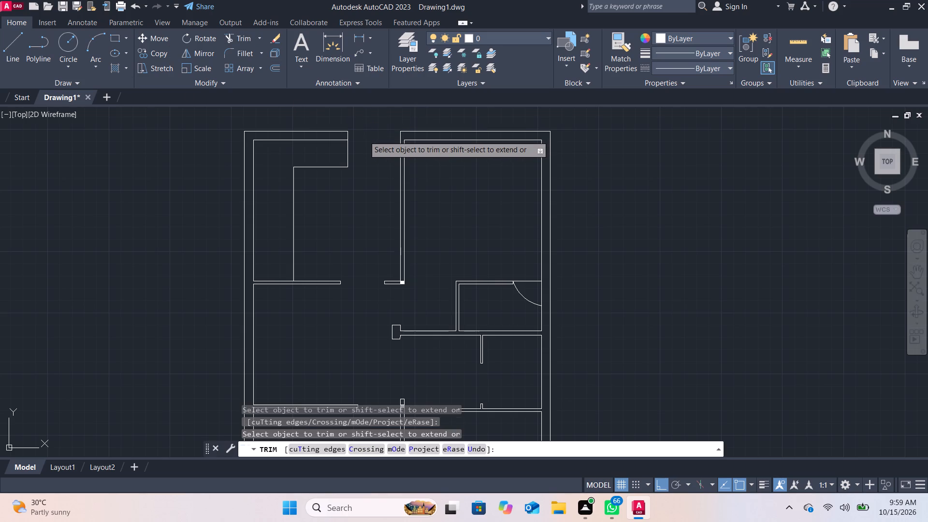
left_click(364, 136)
left_click(364, 177)
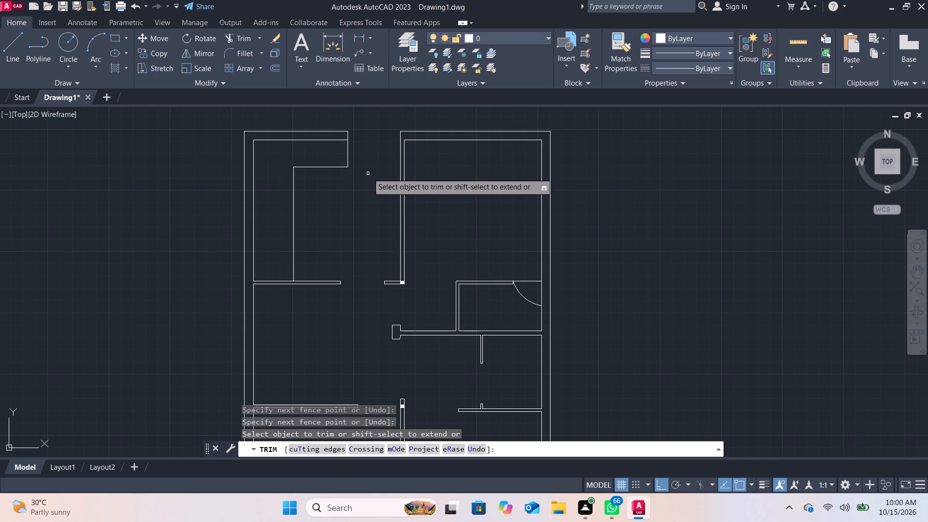
Draw a 9" vertical line continuing the central partition's right face up to the top wall's outer line.
middle_click_drag(368, 166, 356, 207)
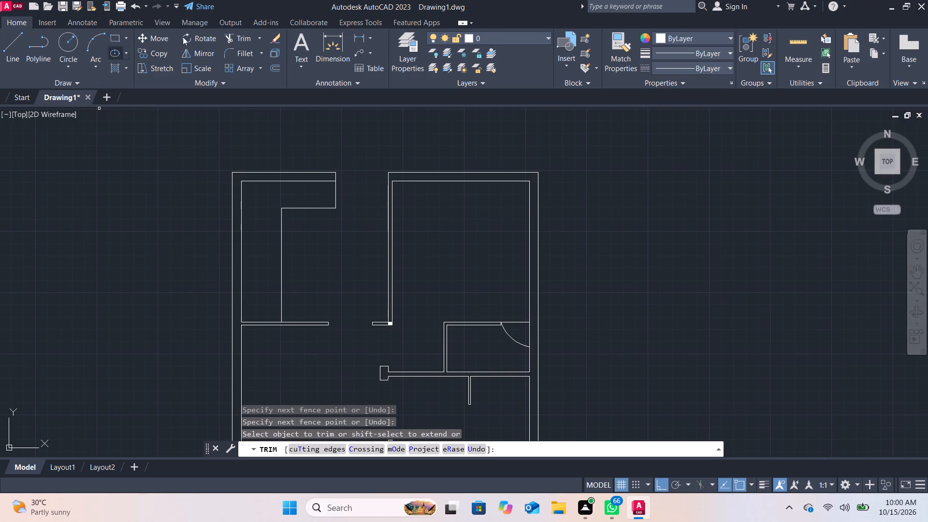
left_click(13, 48)
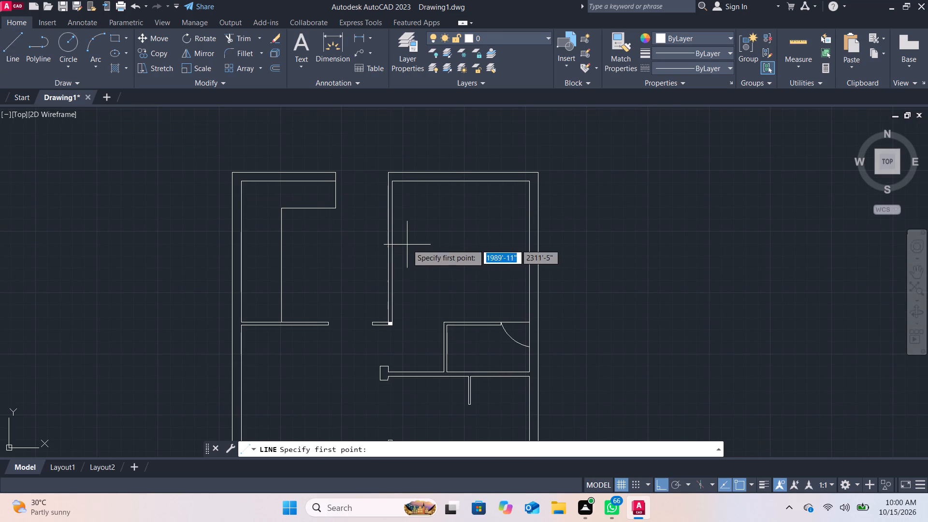
middle_click_drag(412, 237, 408, 272)
scroll(407, 274, "up", 1)
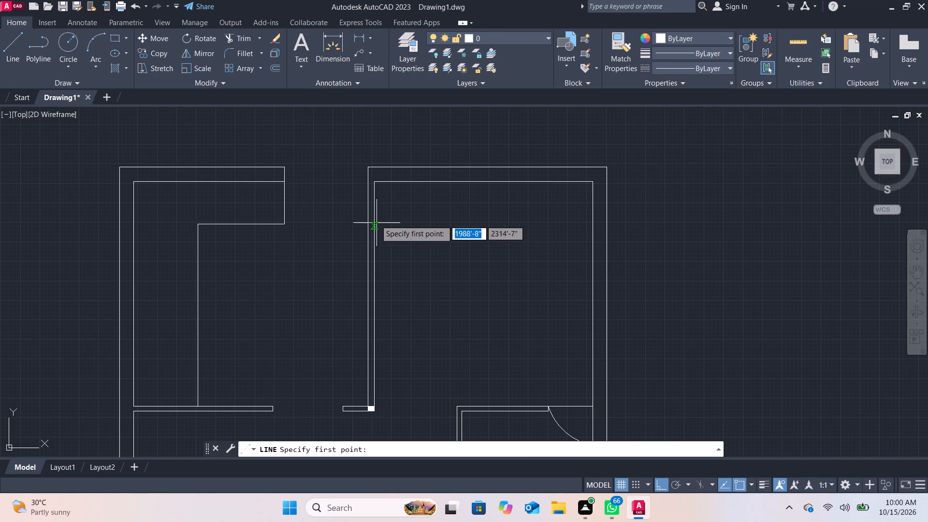
left_click(374, 185)
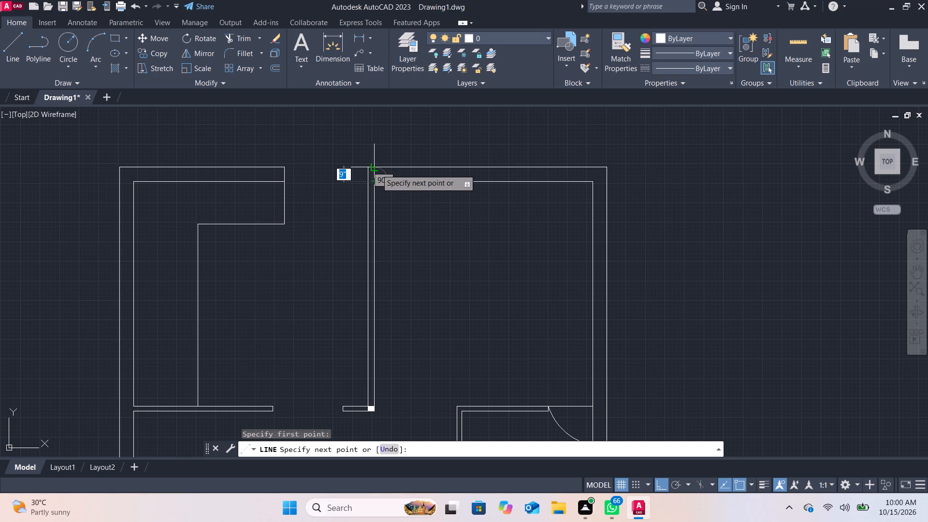
left_click(377, 169)
key("Return")
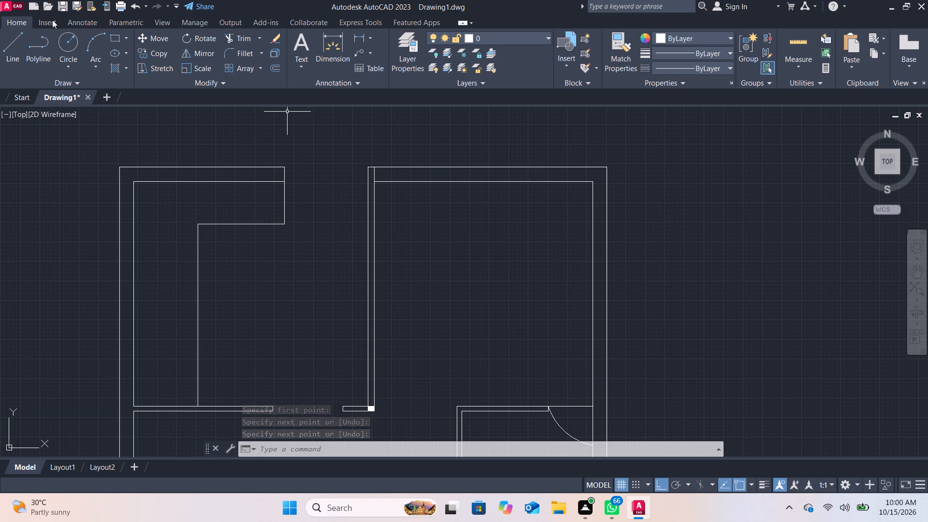
Draw a 9" vertical line across the thickness of the upper-right room's top wall, between its outer and inner lines.
left_click(22, 36)
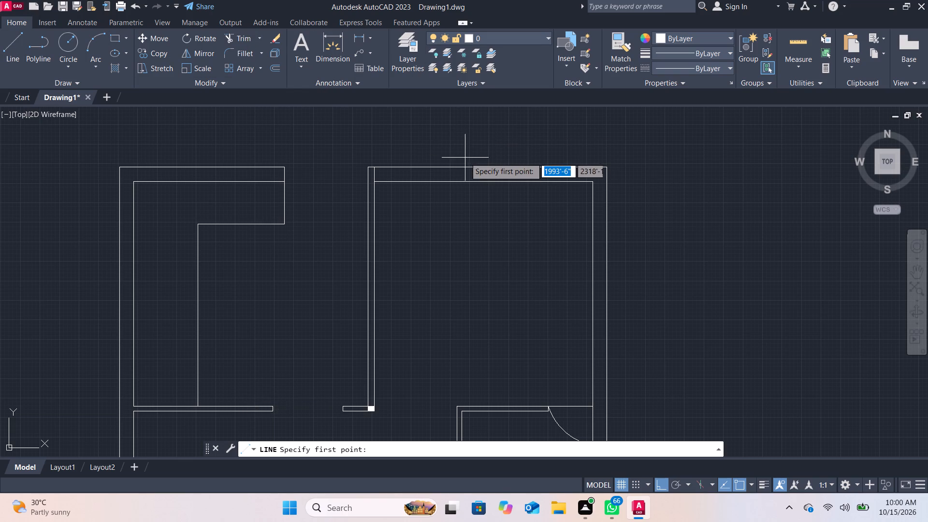
left_click(464, 167)
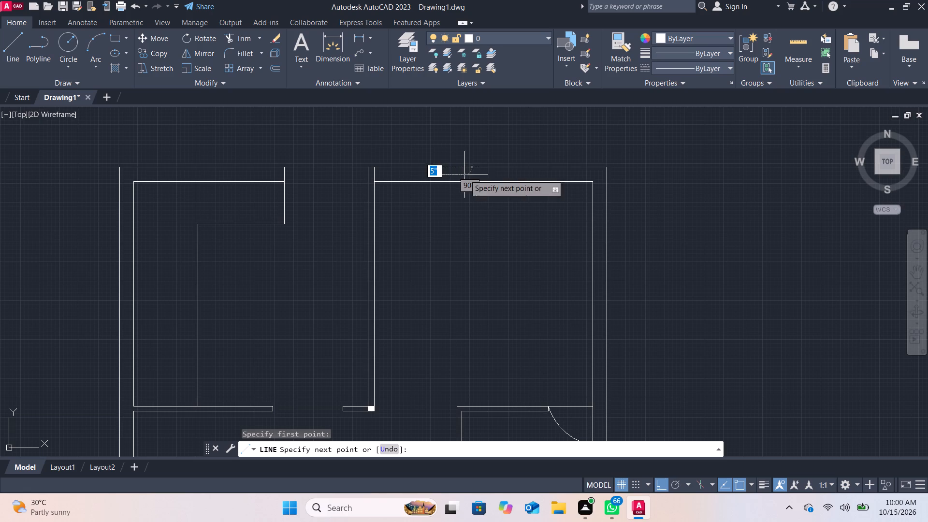
left_click(465, 181)
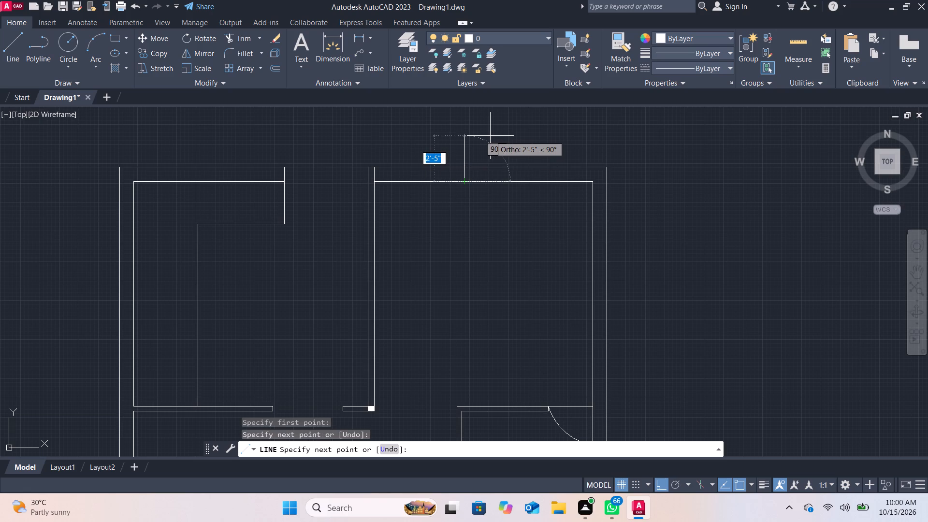
key("Return")
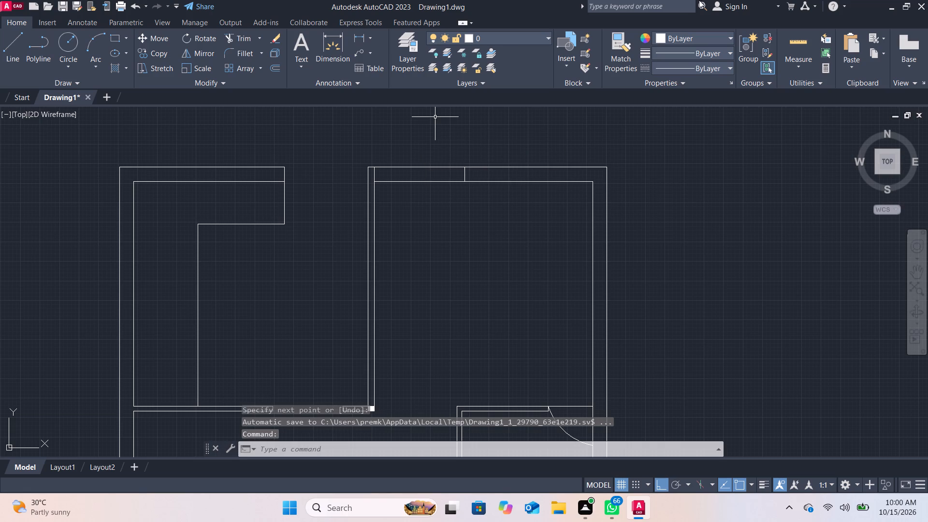
Draw a horizontal window line midway through the upper-right room's top wall, from the partition's right face to the short vertical line.
left_click(4, 45)
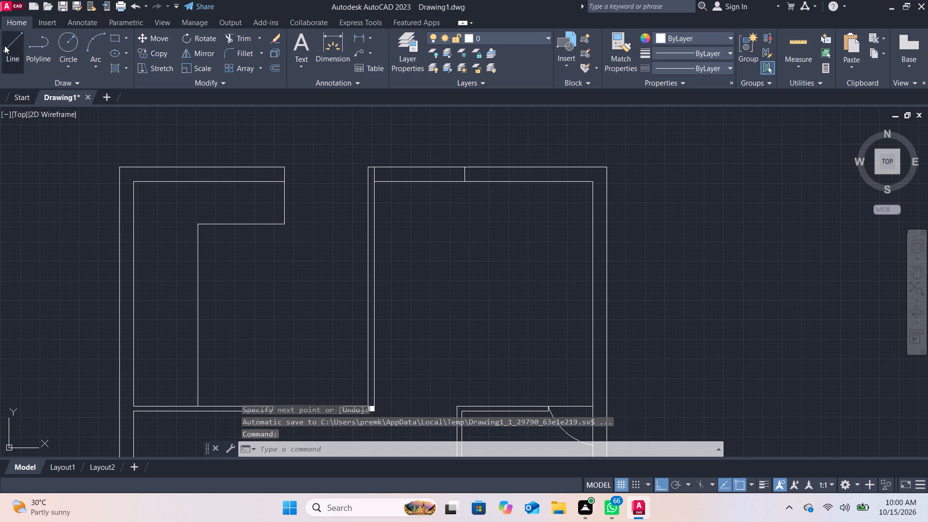
middle_click_drag(411, 219, 414, 252)
scroll(414, 252, "up", 1)
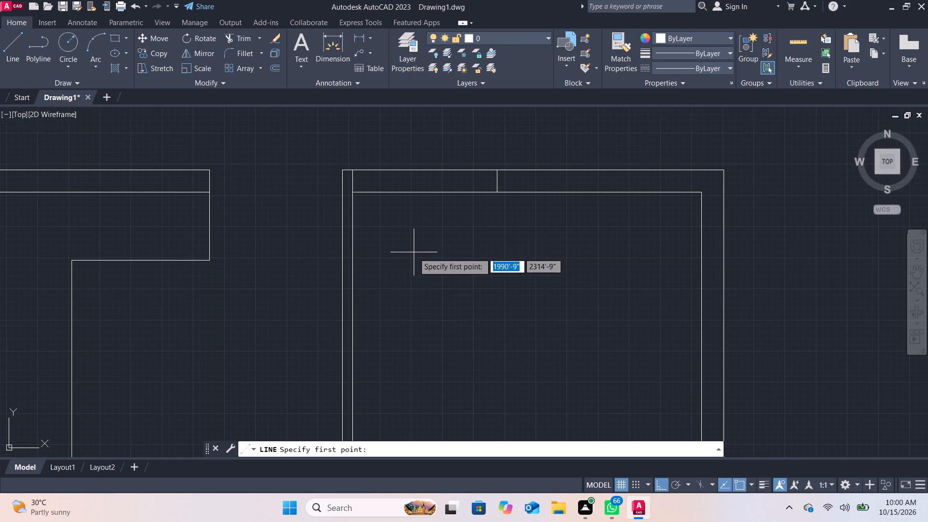
left_click(351, 182)
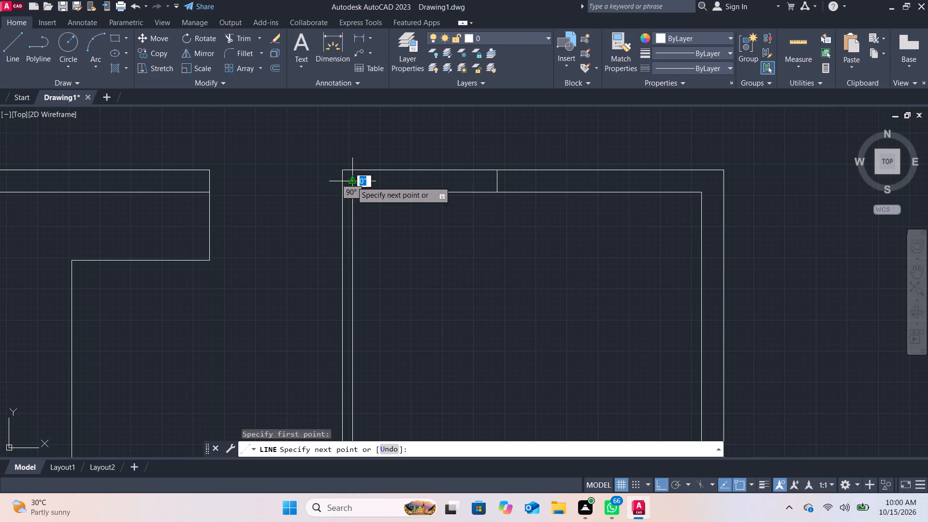
left_click(496, 179)
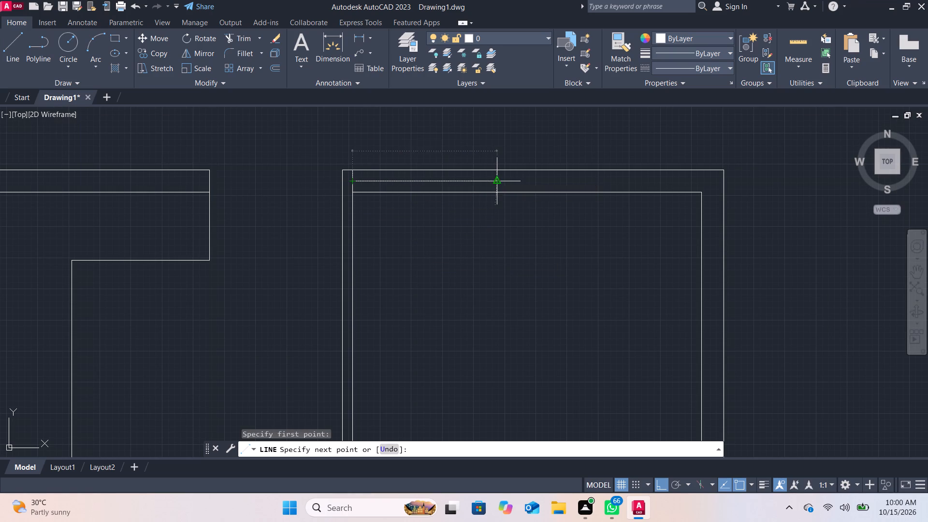
key("Return")
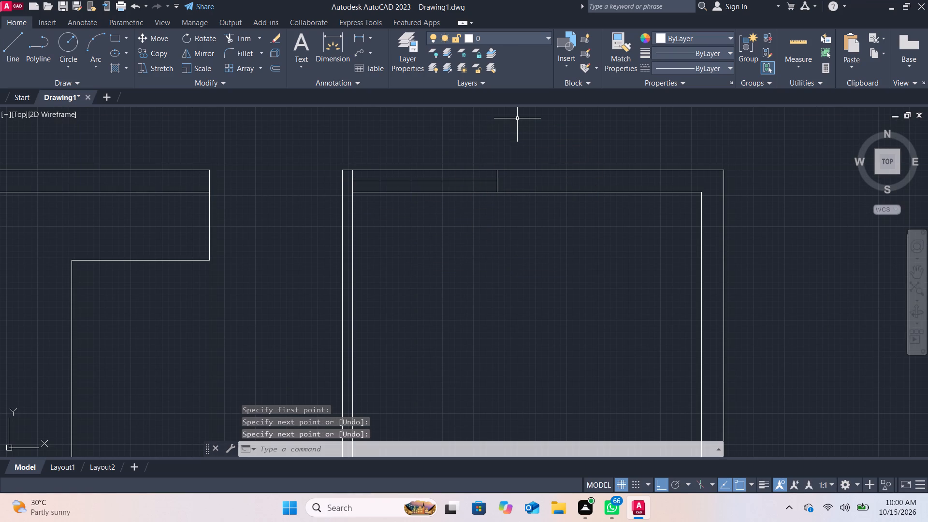
Draw a vertical line across the top wall at the upper-right corner, from the inner wall corner up to the outer line.
middle_click_drag(529, 255, 490, 256)
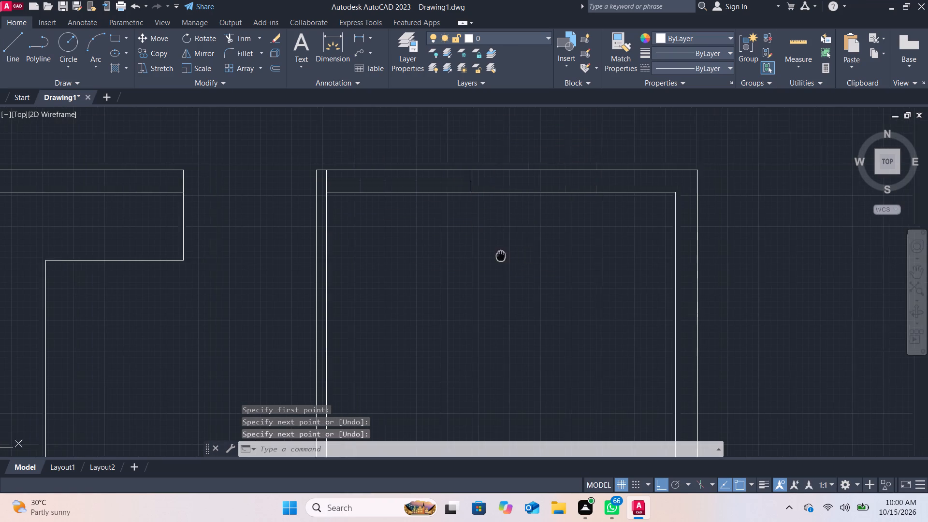
middle_click_drag(490, 256, 468, 253)
left_click(14, 59)
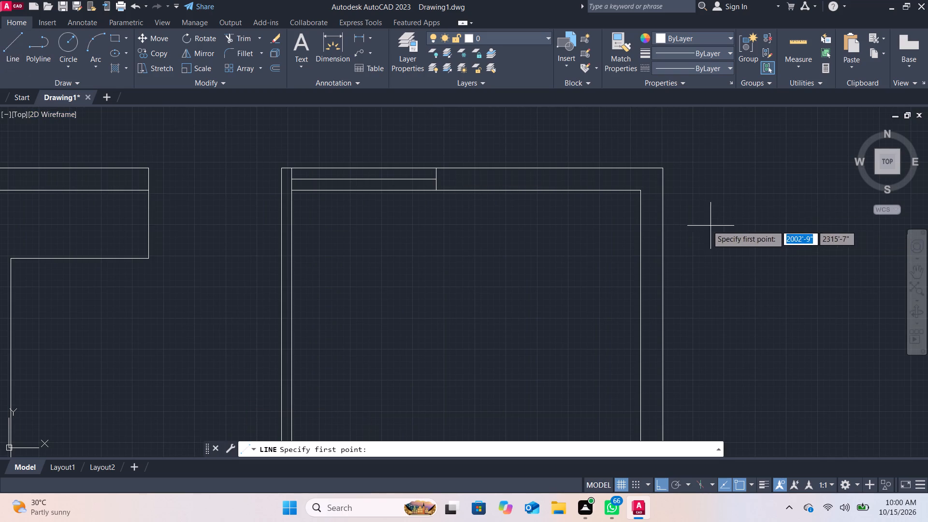
left_click(638, 192)
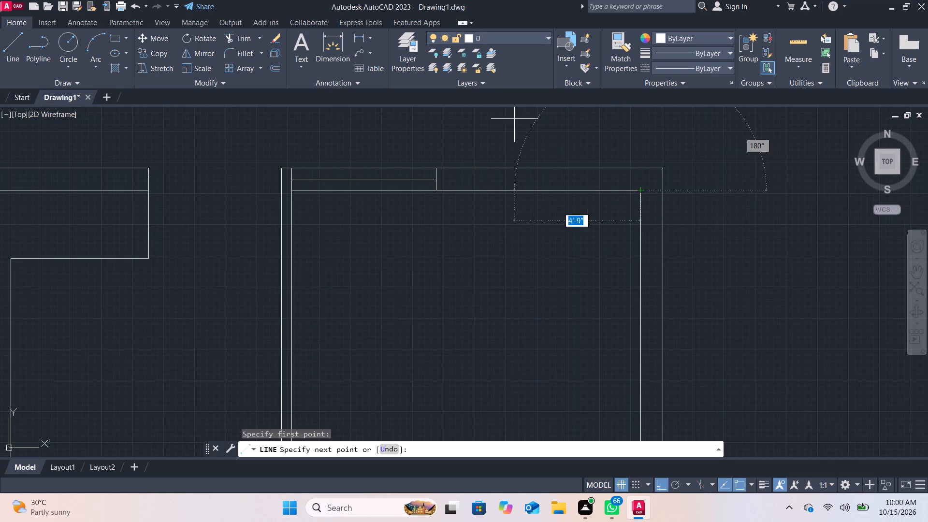
left_click(638, 169)
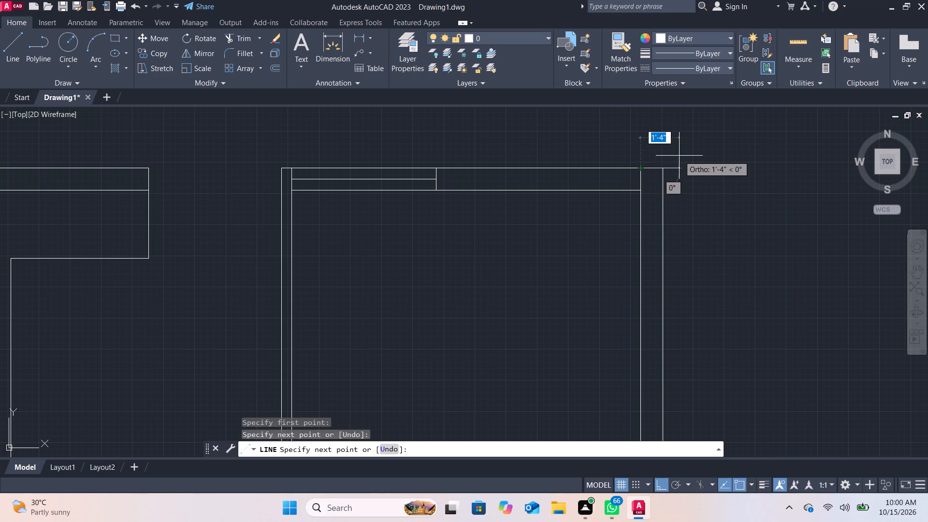
key("Return")
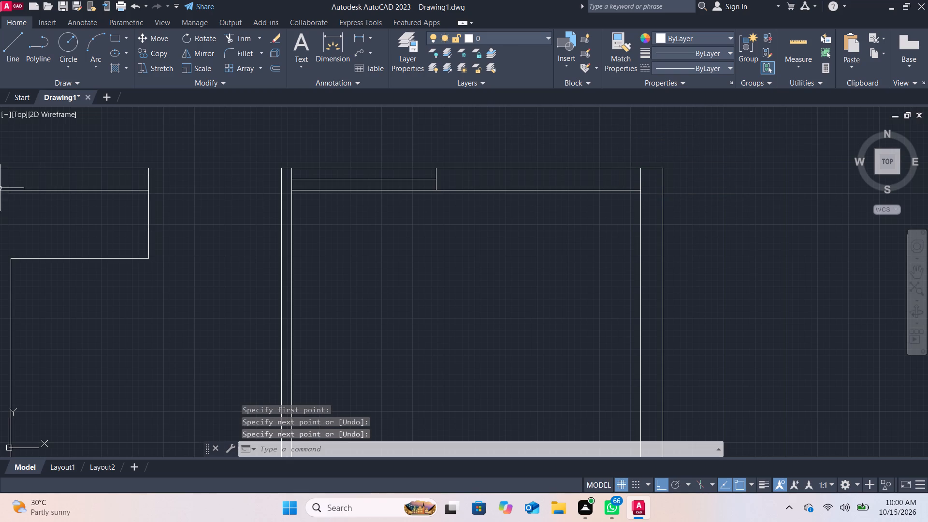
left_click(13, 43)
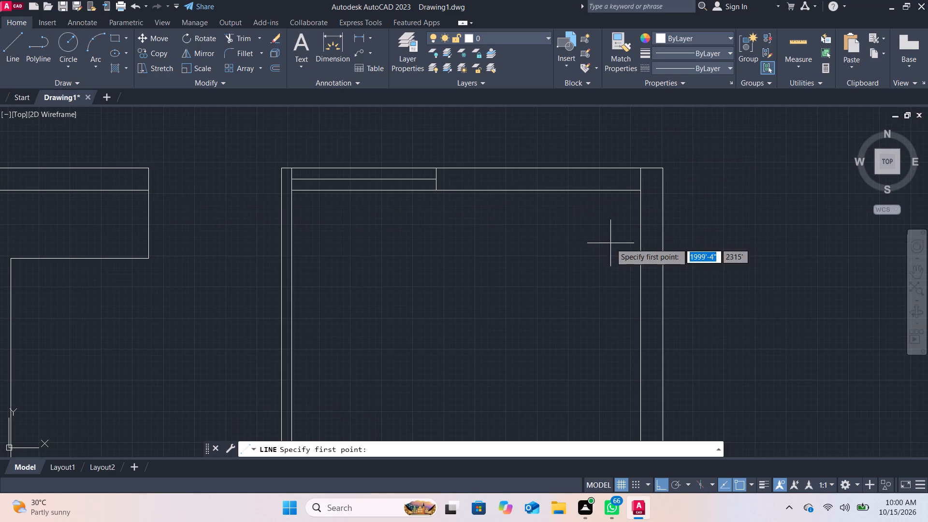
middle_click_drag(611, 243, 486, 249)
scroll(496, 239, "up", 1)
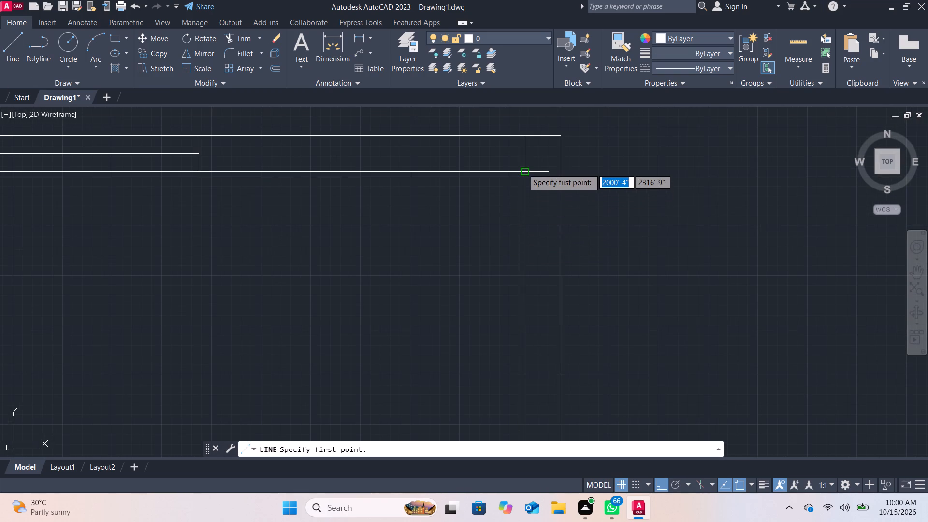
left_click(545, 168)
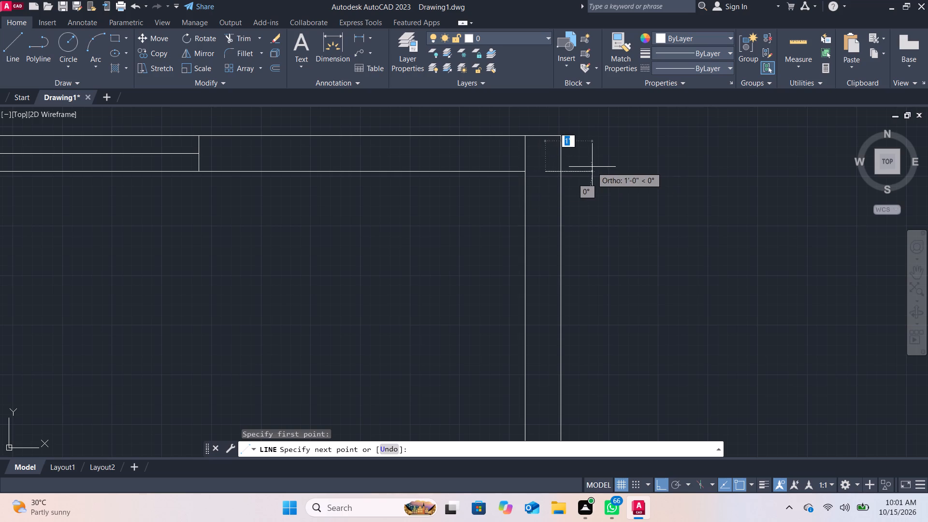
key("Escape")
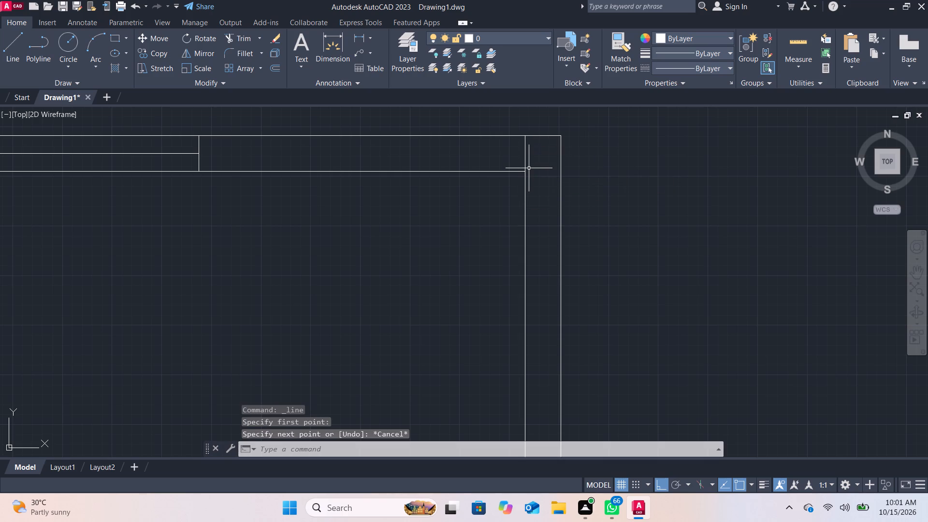
Draw a horizontal line across the right outer wall from the upper-right inner wall corner to the outer line, closing the corner square.
left_click(10, 43)
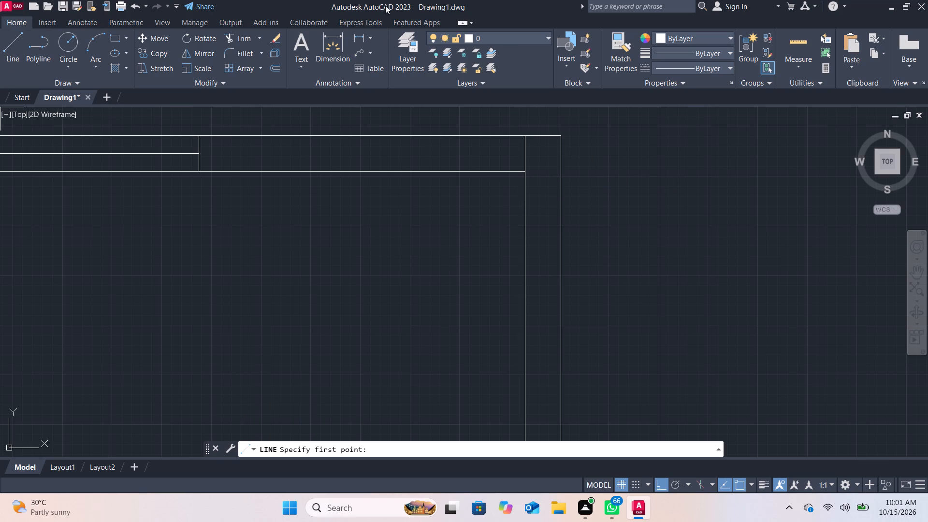
left_click(523, 174)
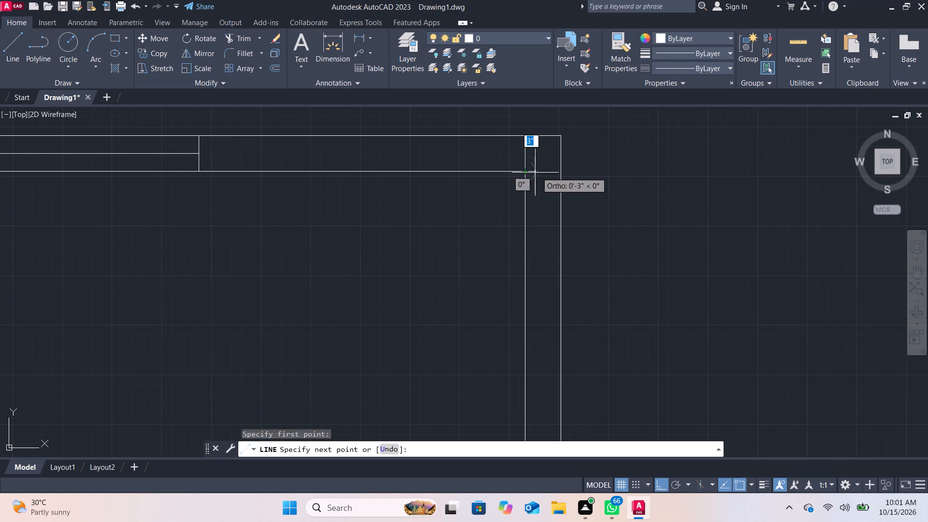
left_click(562, 172)
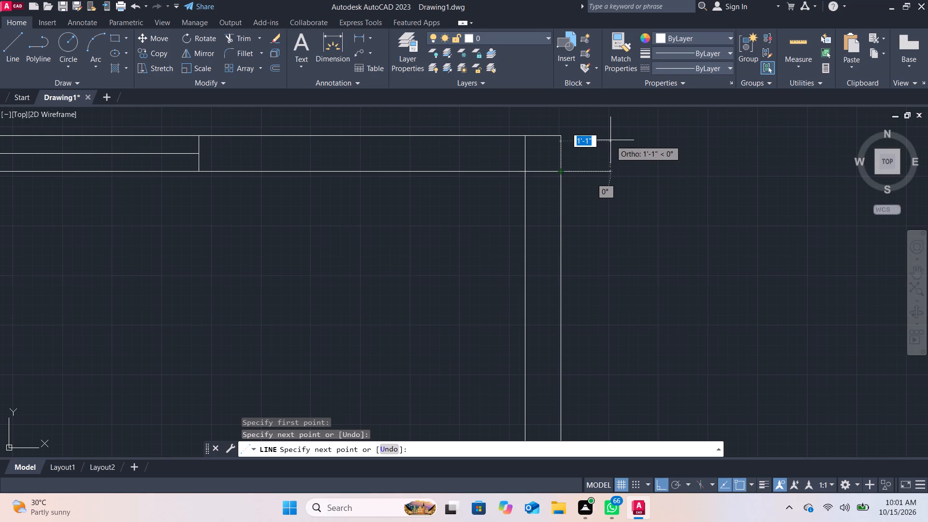
key("Return")
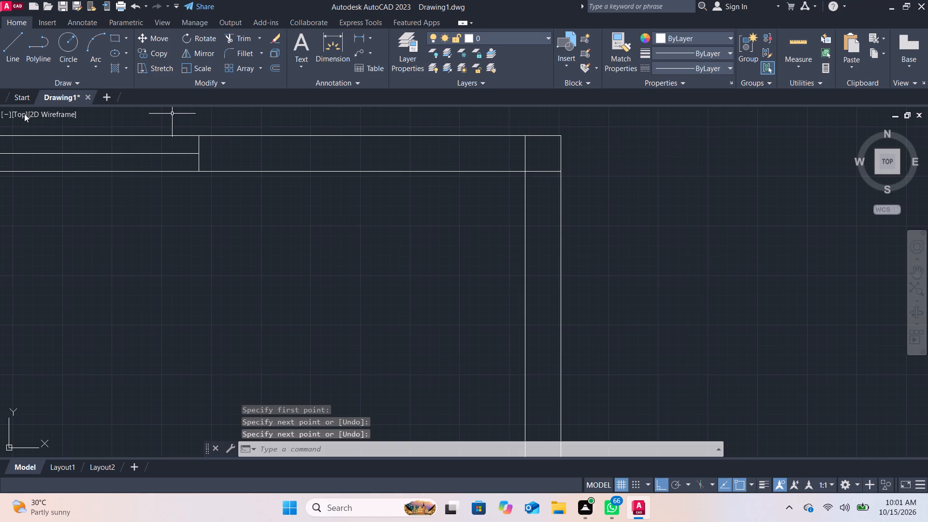
Fill the square at the upper-right corner of the outer walls with a solid hatch as a column.
middle_click_drag(367, 212, 301, 217)
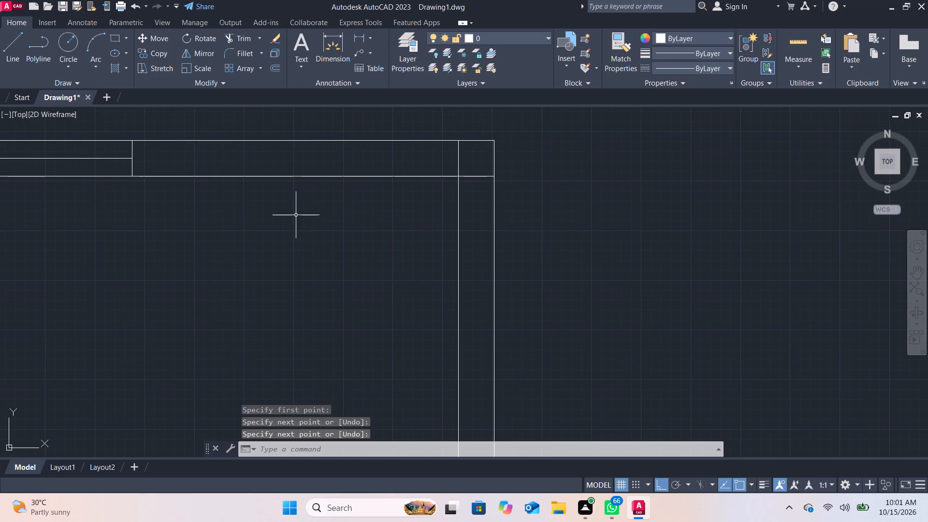
scroll(296, 215, "down", 1)
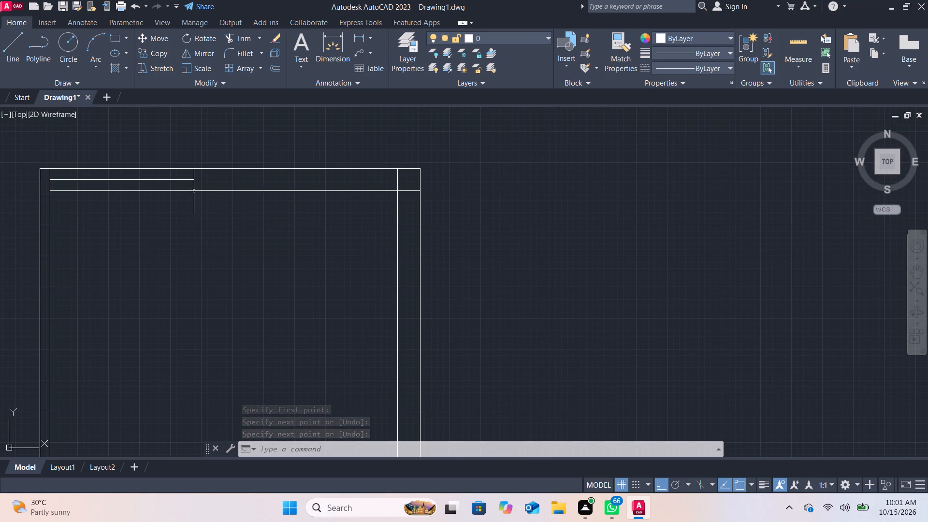
left_click(122, 68)
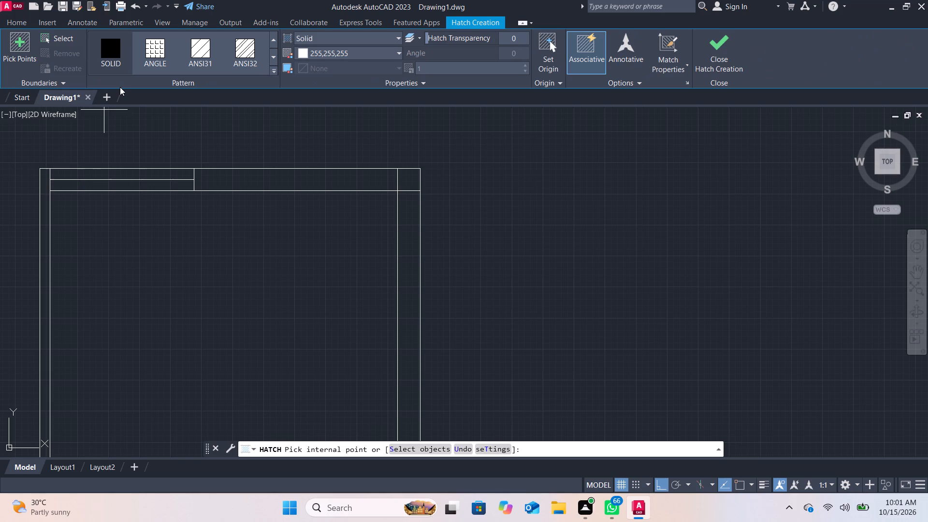
left_click(408, 176)
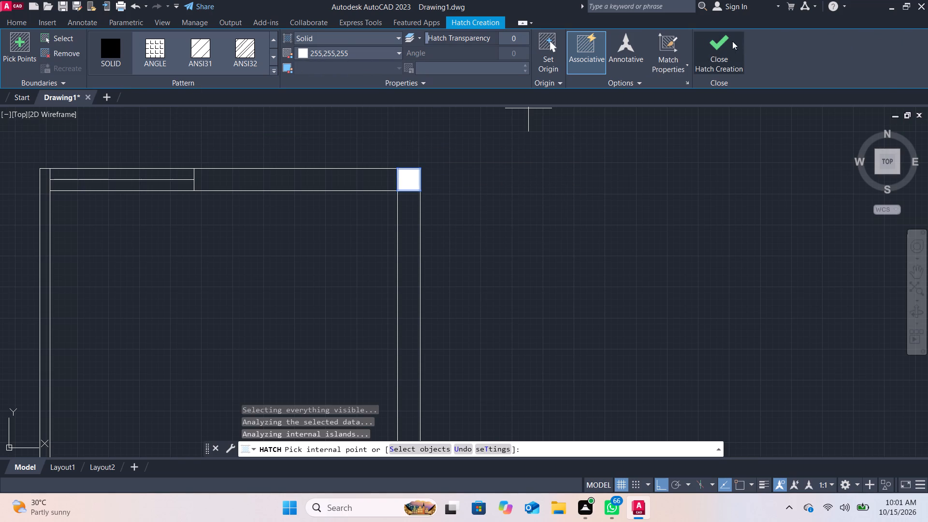
left_click(716, 40)
Draw a horizontal line about 4" long across the central partition, level with the top wall's inner line.
scroll(662, 214, "down", 1)
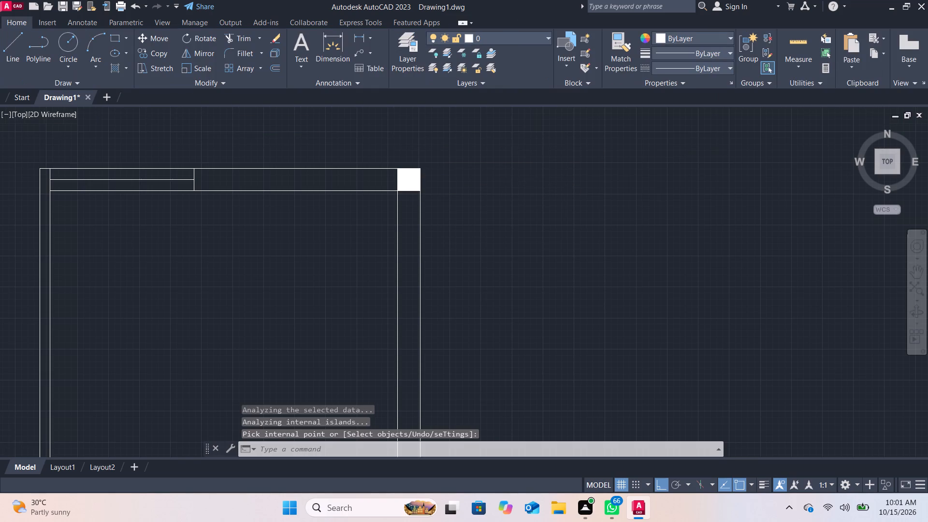
middle_click(662, 214)
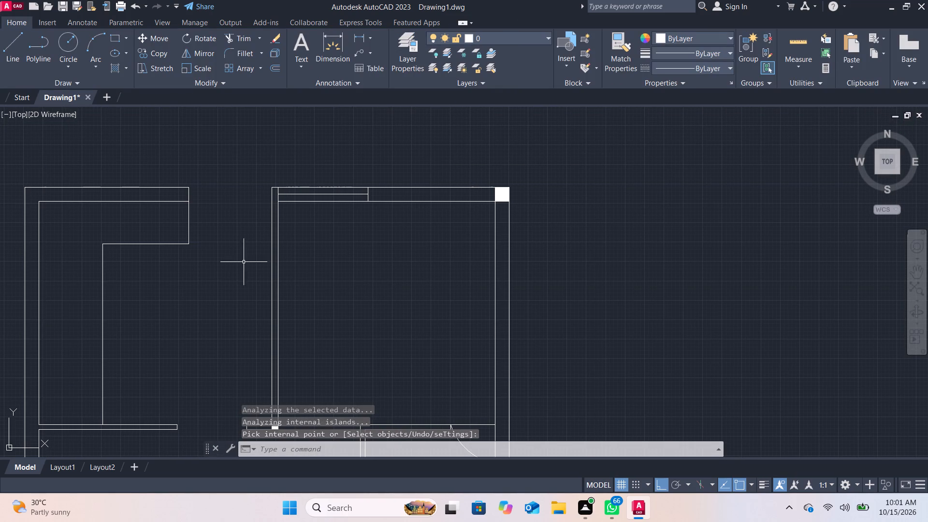
left_click(16, 53)
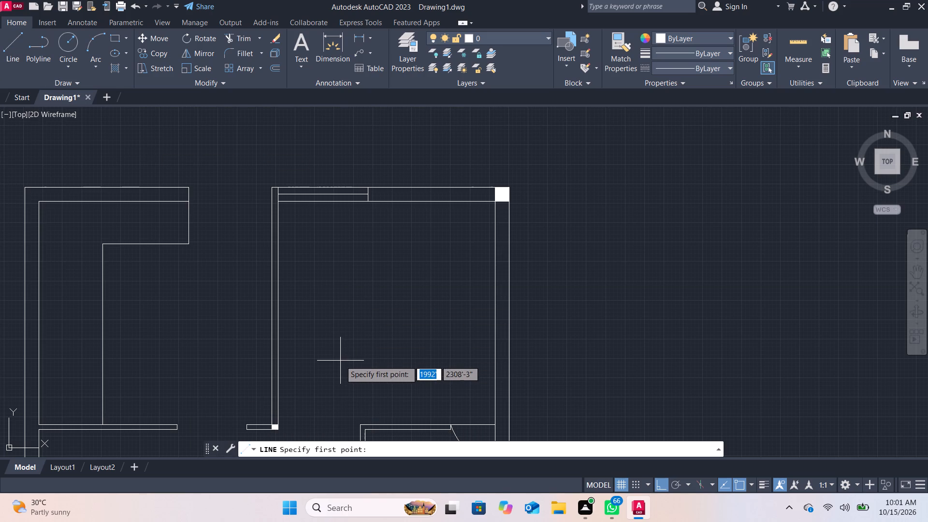
middle_click_drag(337, 301, 416, 360)
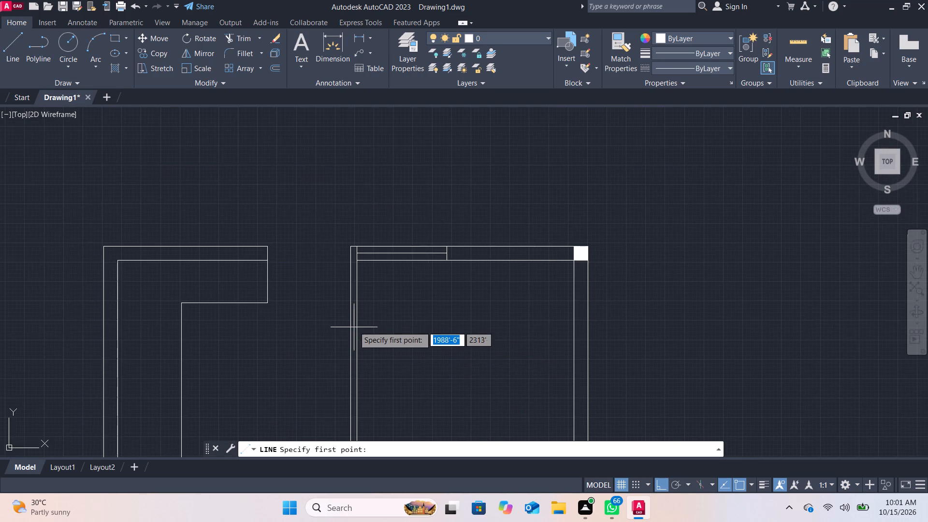
scroll(354, 318, "up", 2)
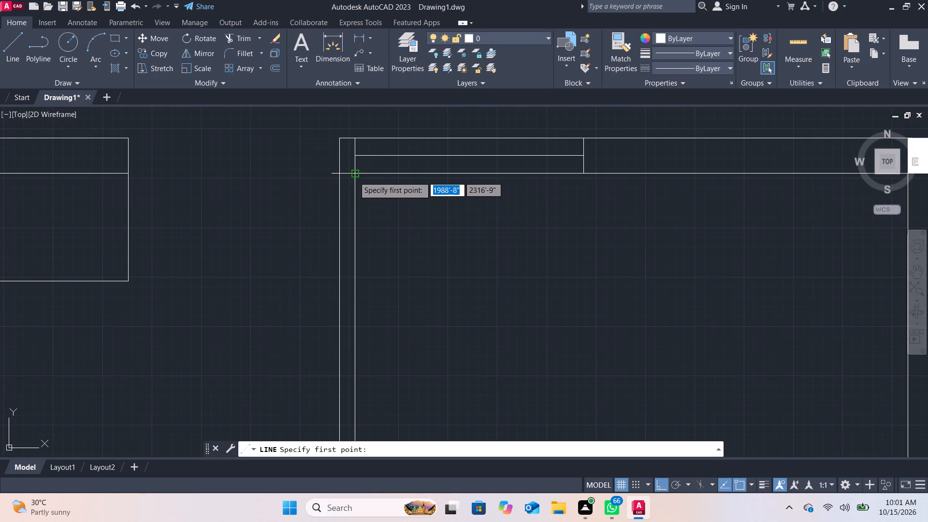
left_click(354, 175)
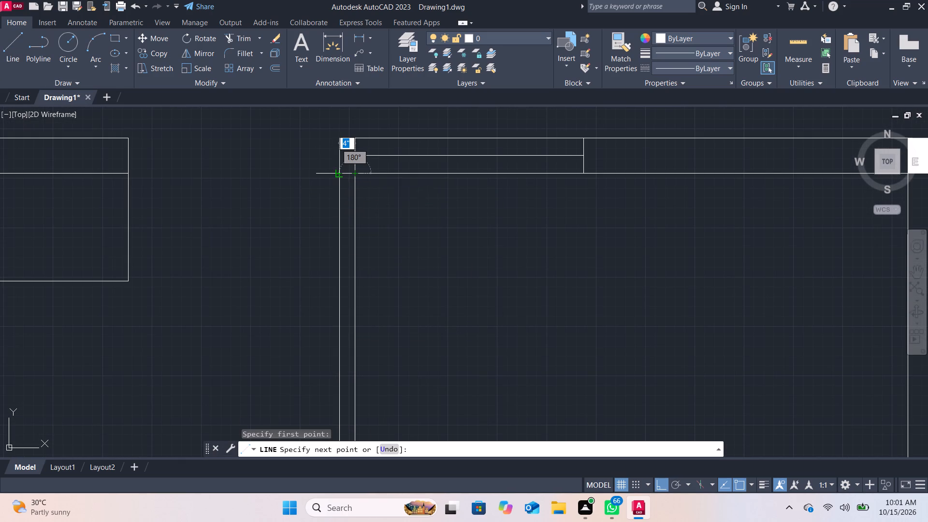
left_click(338, 174)
key("Return")
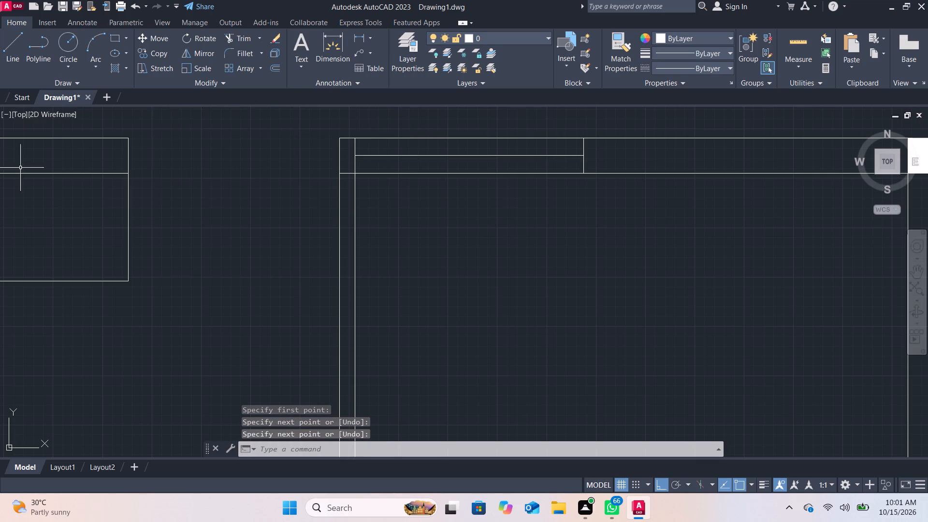
Fill the small rectangle at the central partition's top end with a solid hatch as a column.
left_click(130, 69)
left_click(130, 91)
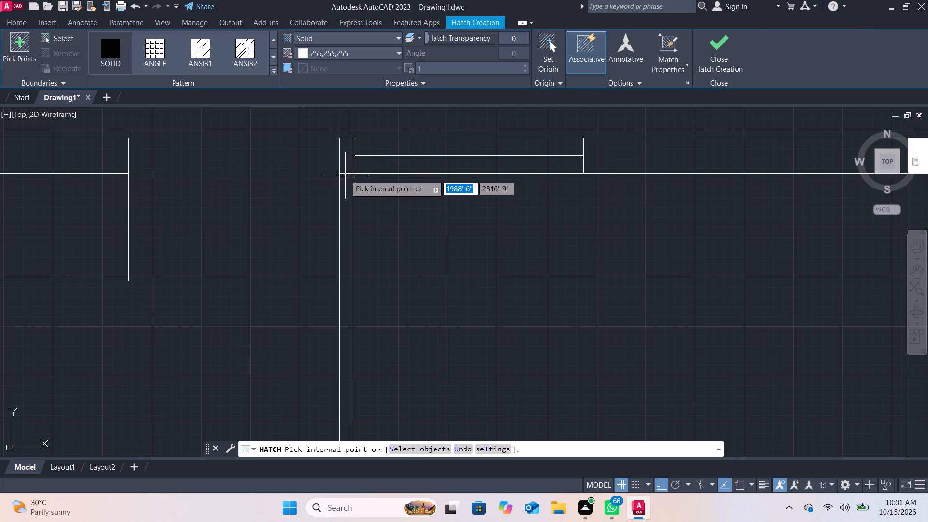
left_click(348, 155)
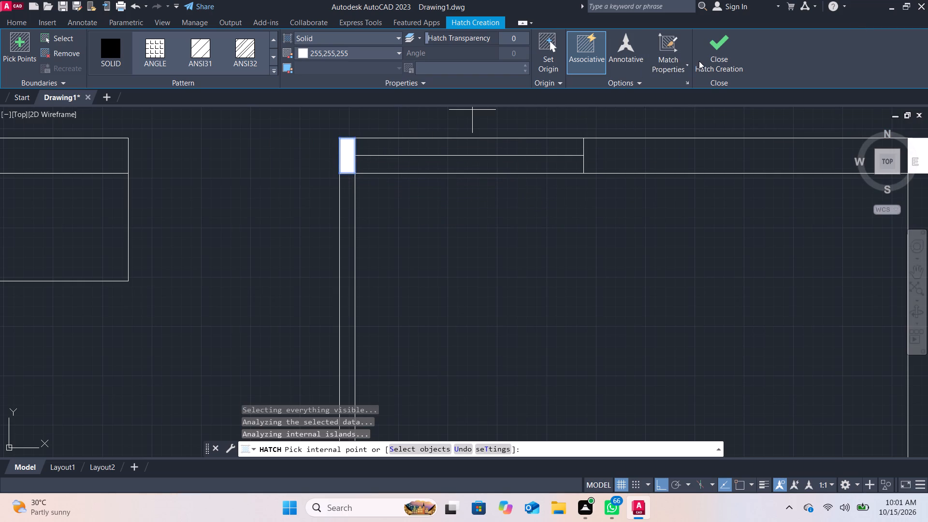
left_click(718, 60)
Draw two 9" lines from the upper-left inner wall corner to the outer wall lines, one vertical and one horizontal, closing the corner square.
scroll(379, 271, "down", 1)
middle_click_drag(394, 253, 399, 252)
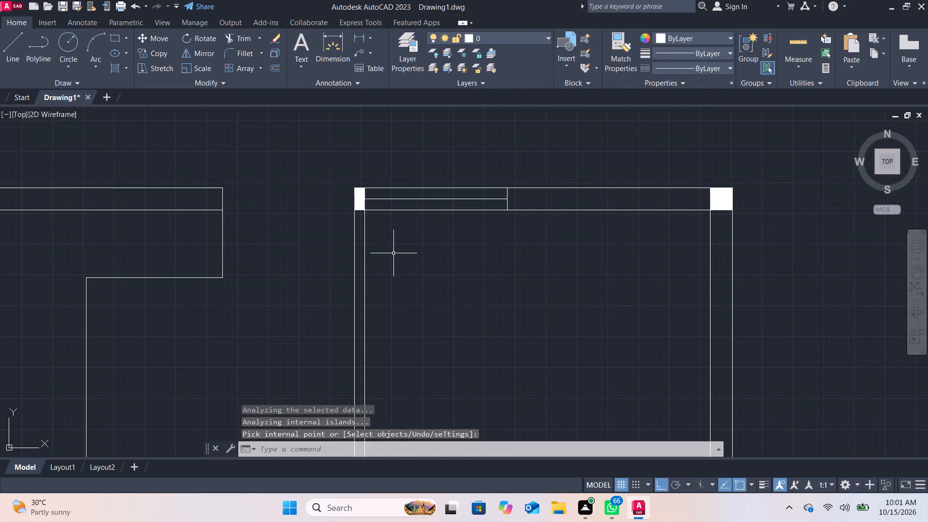
middle_click_drag(399, 252, 615, 188)
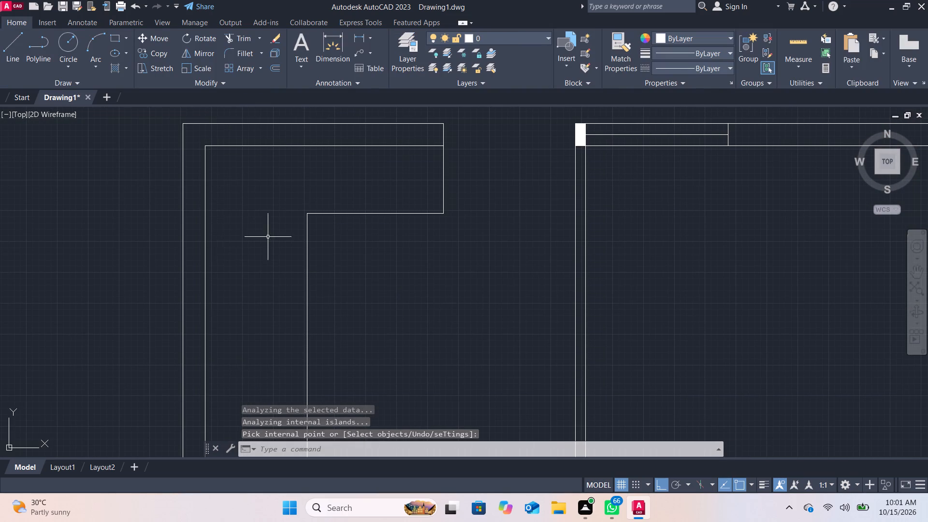
middle_click_drag(188, 182, 203, 253)
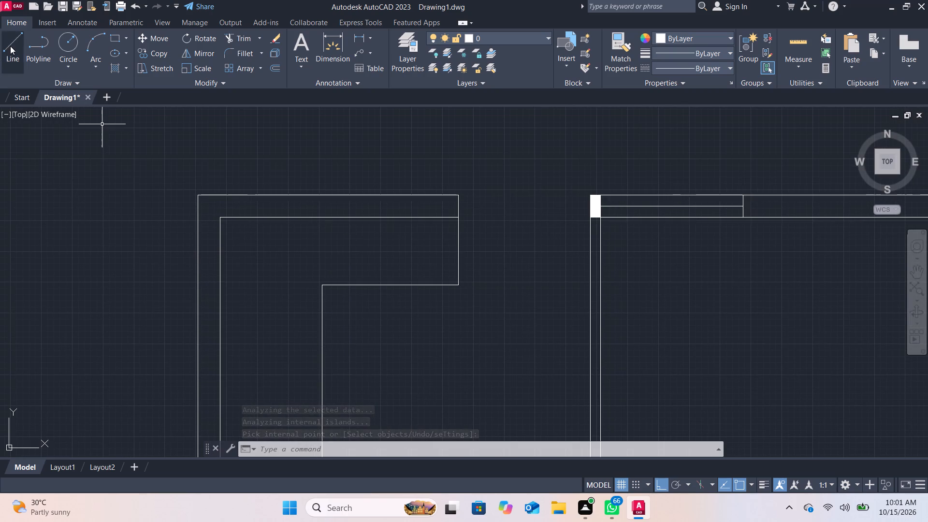
left_click(11, 45)
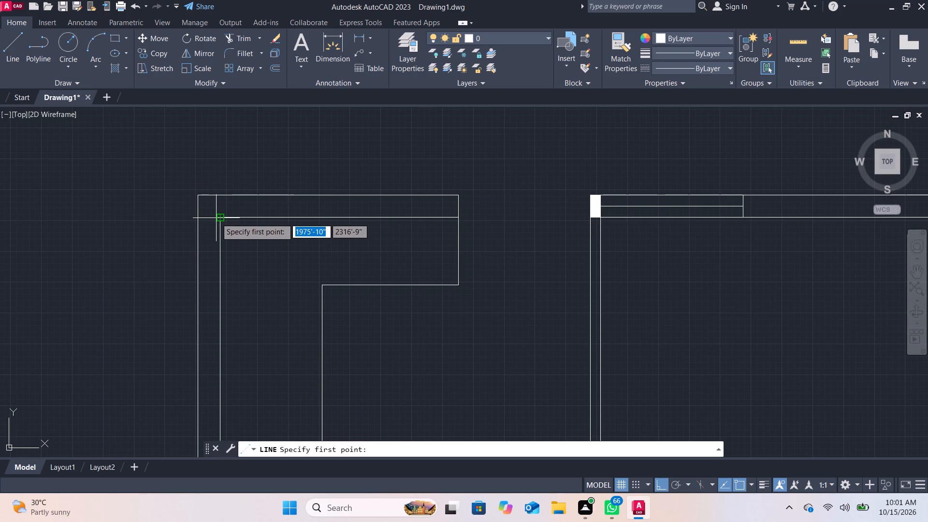
left_click(220, 218)
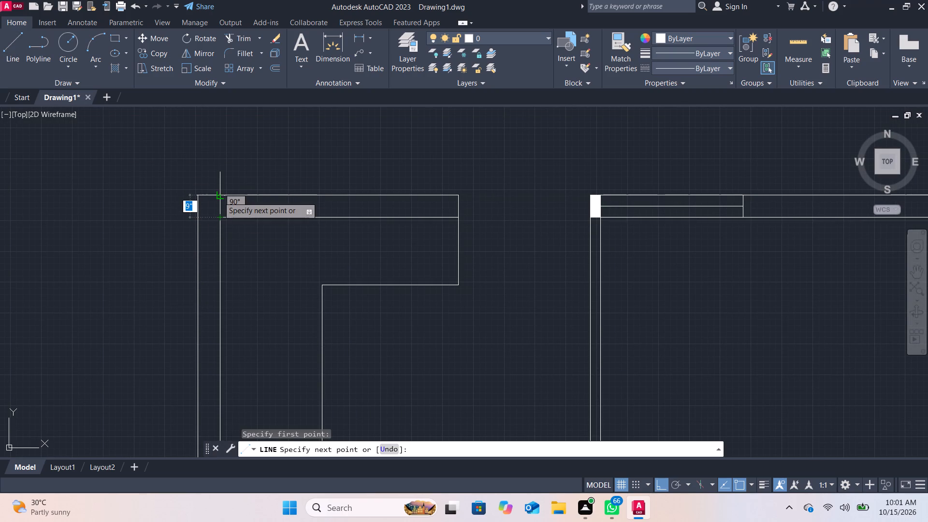
left_click(218, 197)
key("Return")
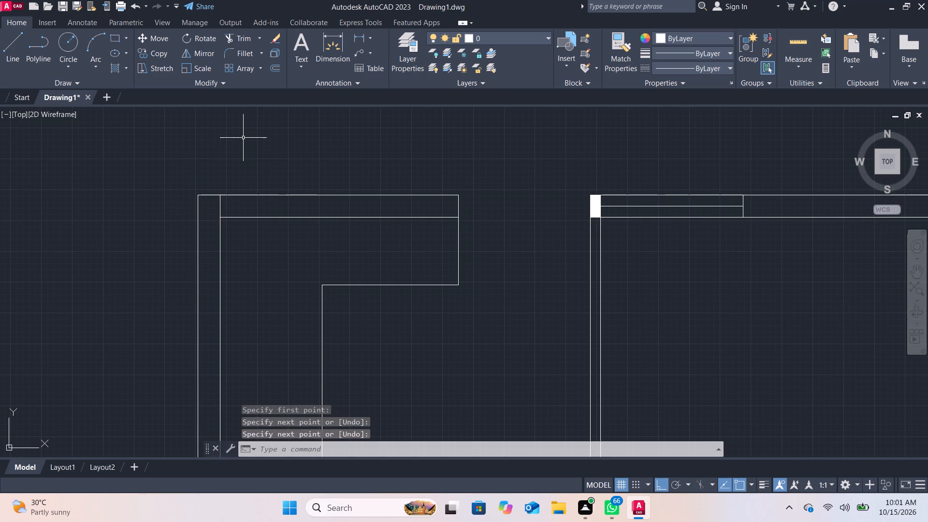
left_click(21, 38)
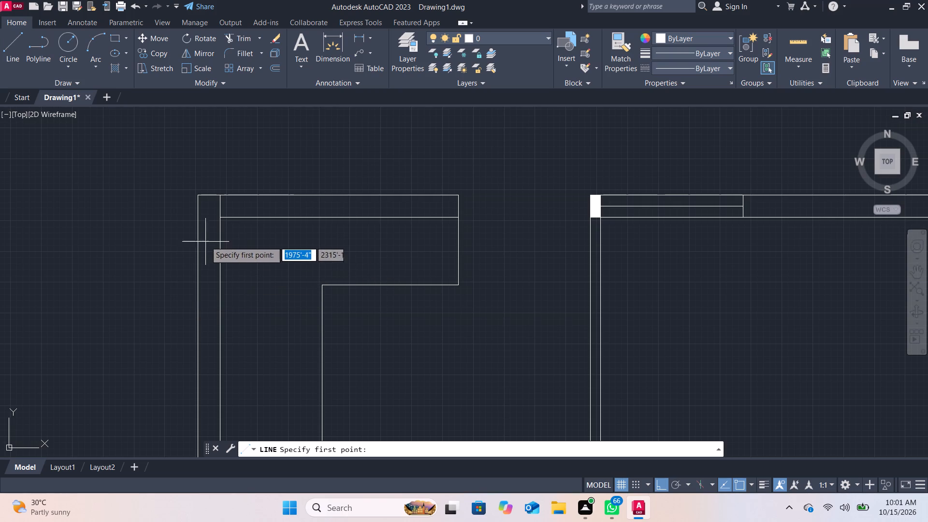
left_click(218, 219)
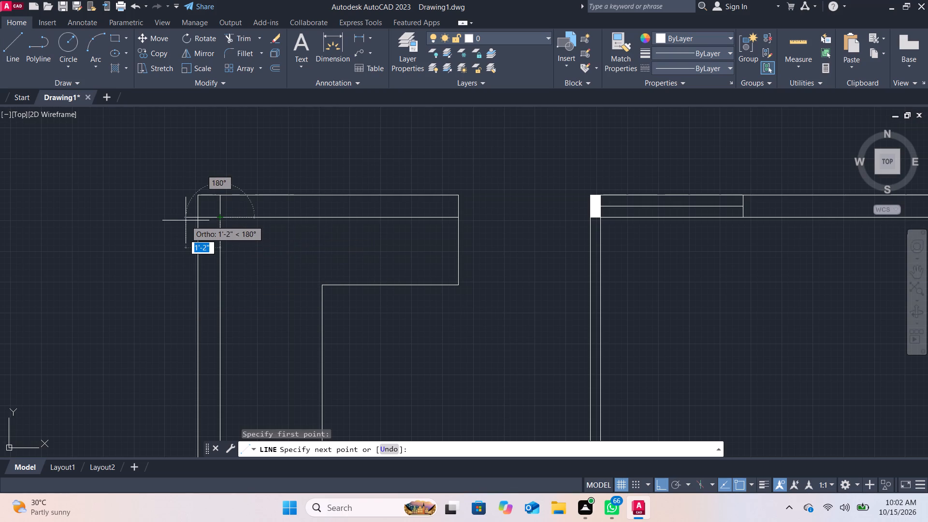
left_click(198, 220)
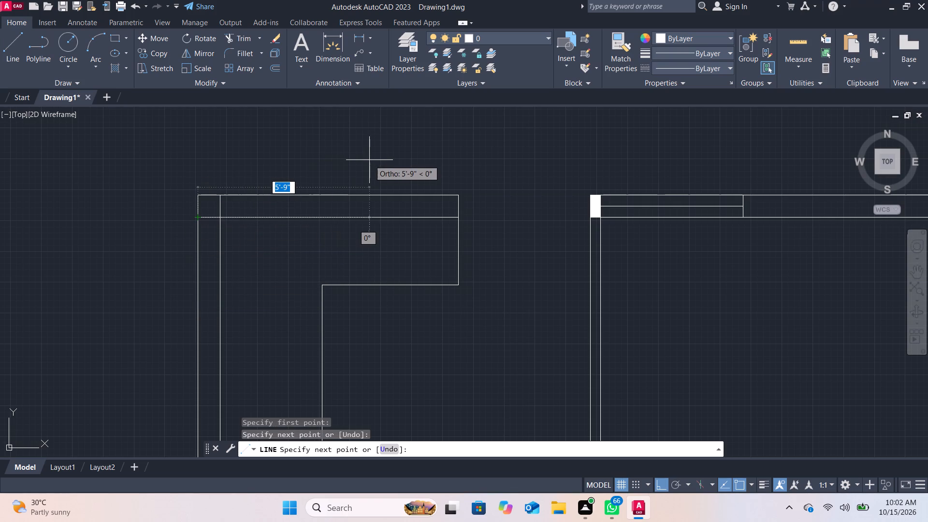
key("Return")
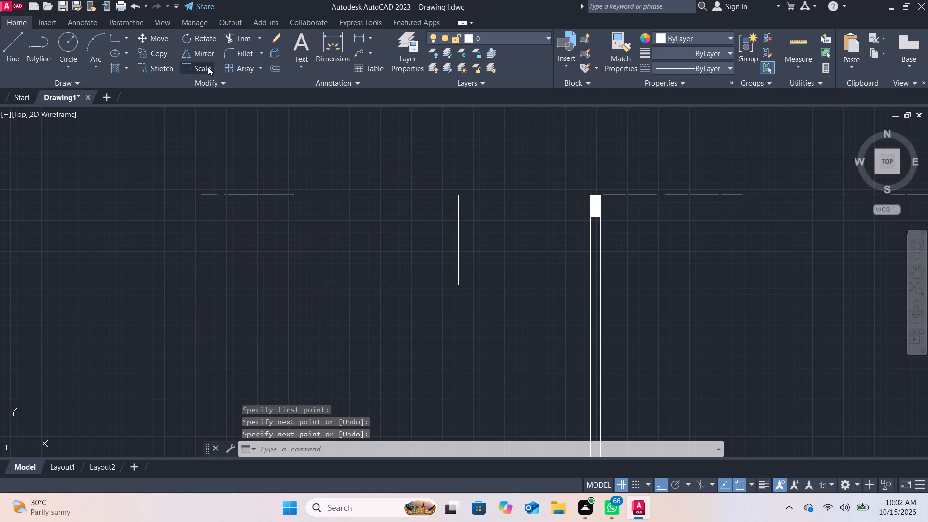
Fill the square at the upper-left corner of the outer walls with a solid hatch as a column.
left_click(115, 70)
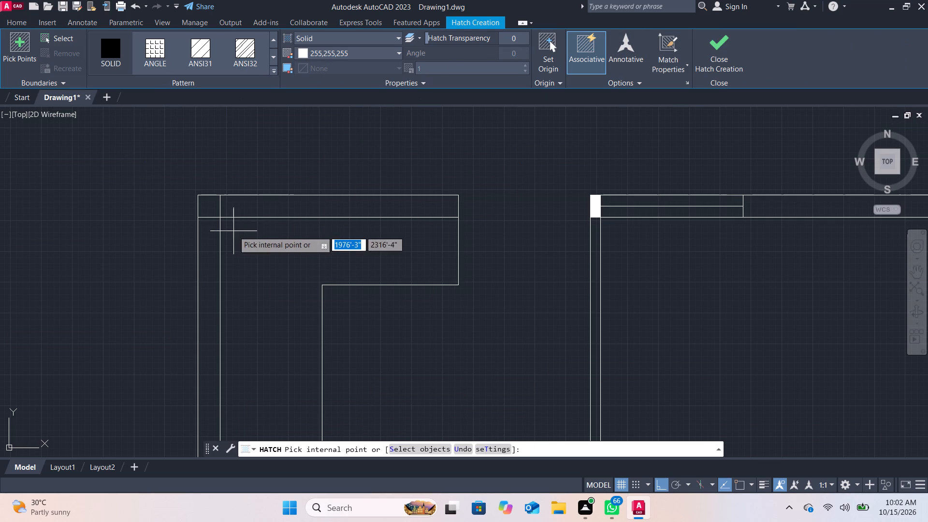
left_click(201, 207)
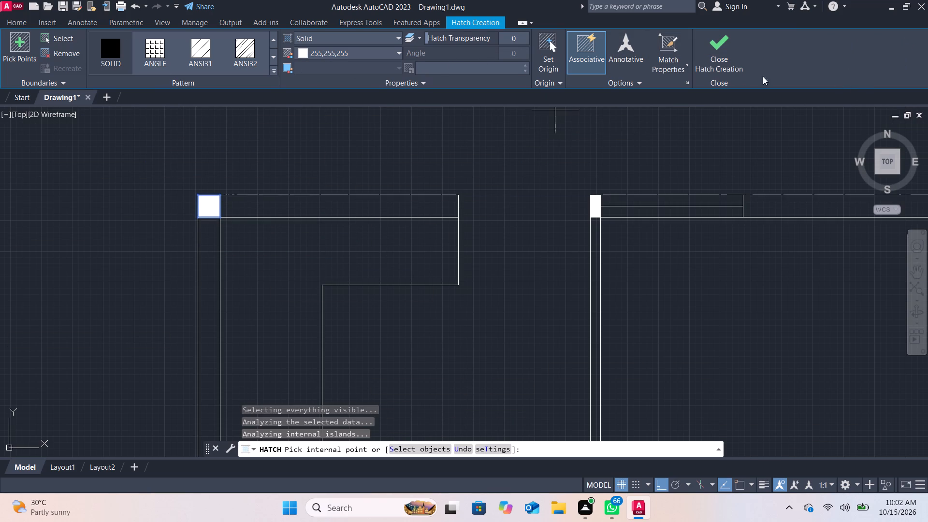
left_click(708, 46)
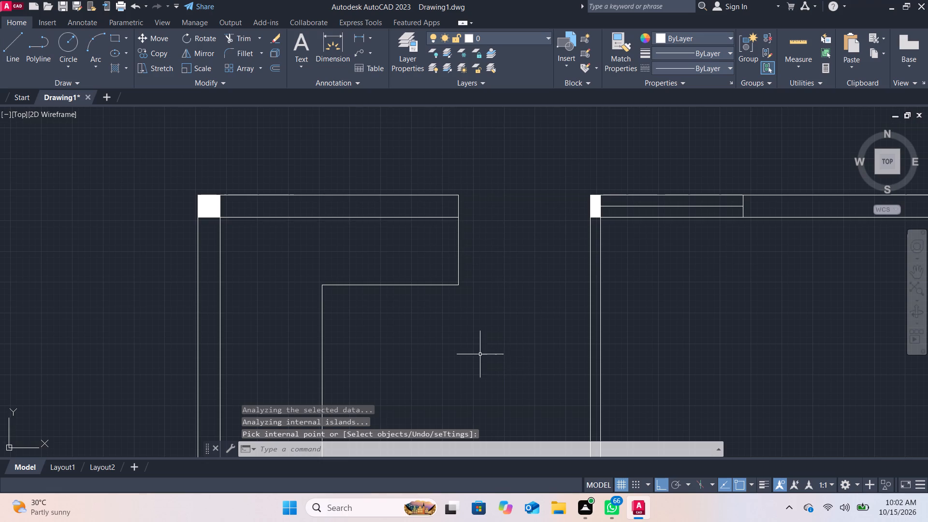
Draw a short vertical line along the left outer wall's inner face, closing the gap at the upper horizontal partition's end.
middle_click_drag(290, 369, 295, 187)
scroll(294, 202, "down", 1)
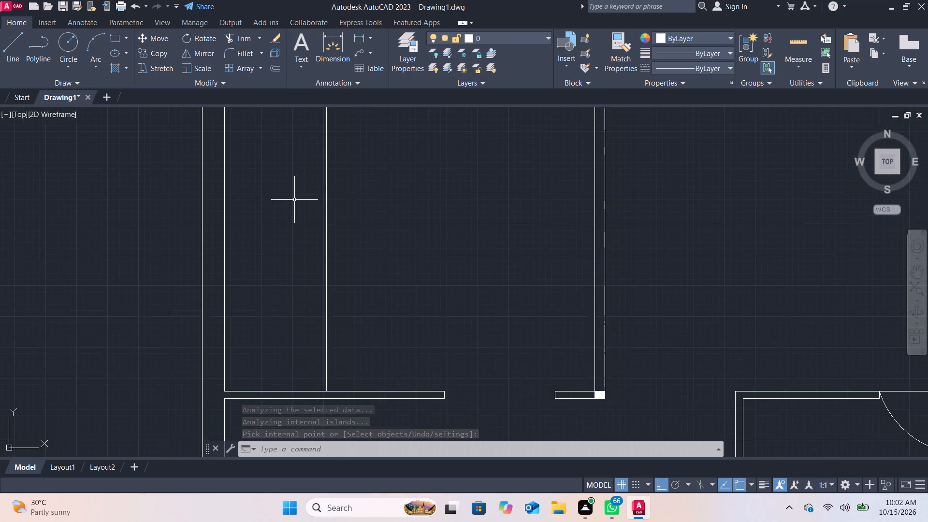
middle_click_drag(282, 341, 293, 266)
scroll(272, 280, "up", 2)
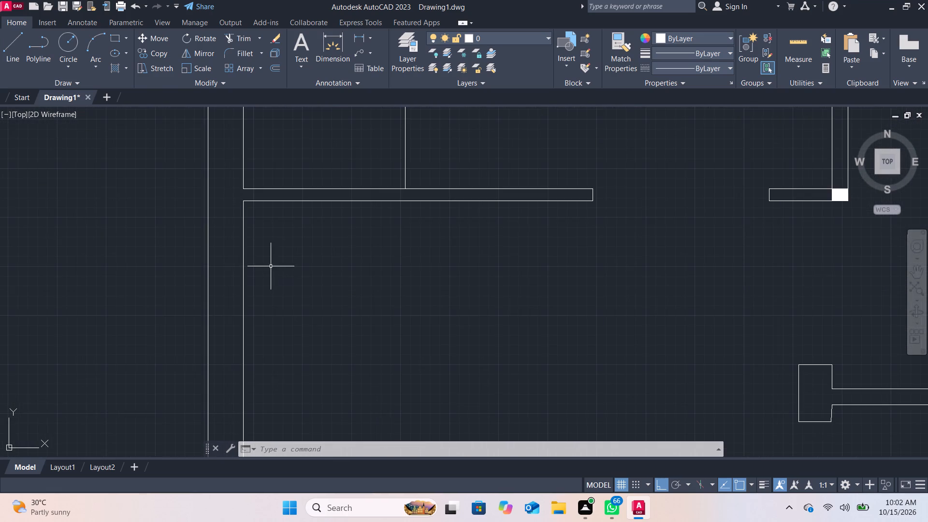
middle_click_drag(270, 255, 301, 325)
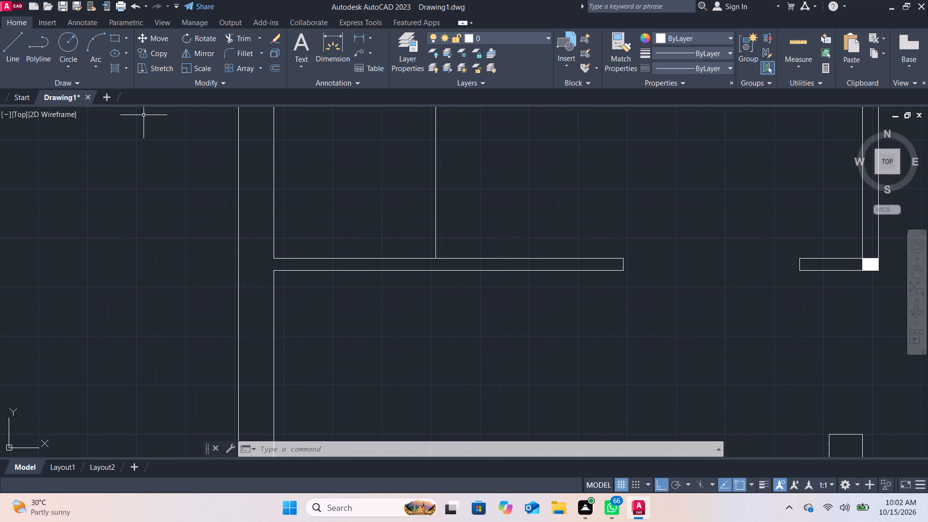
left_click(16, 46)
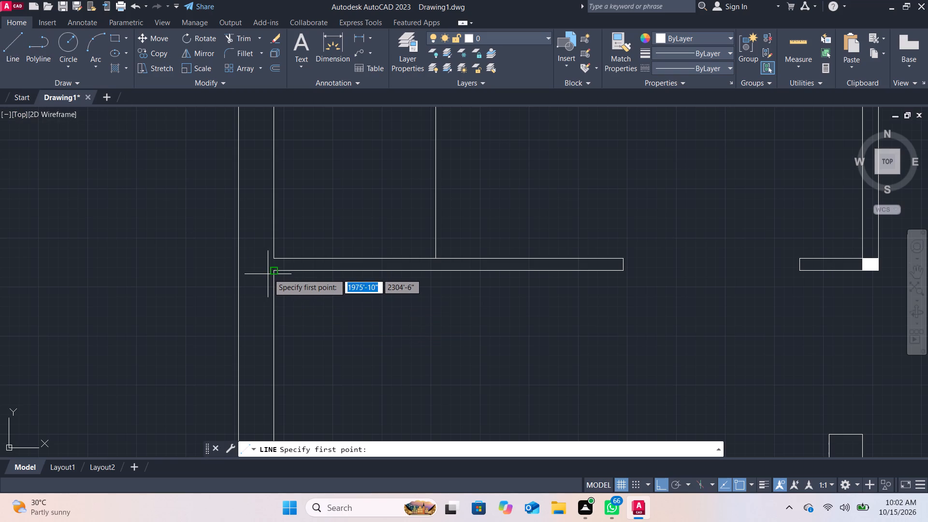
left_click(275, 272)
left_click(273, 260)
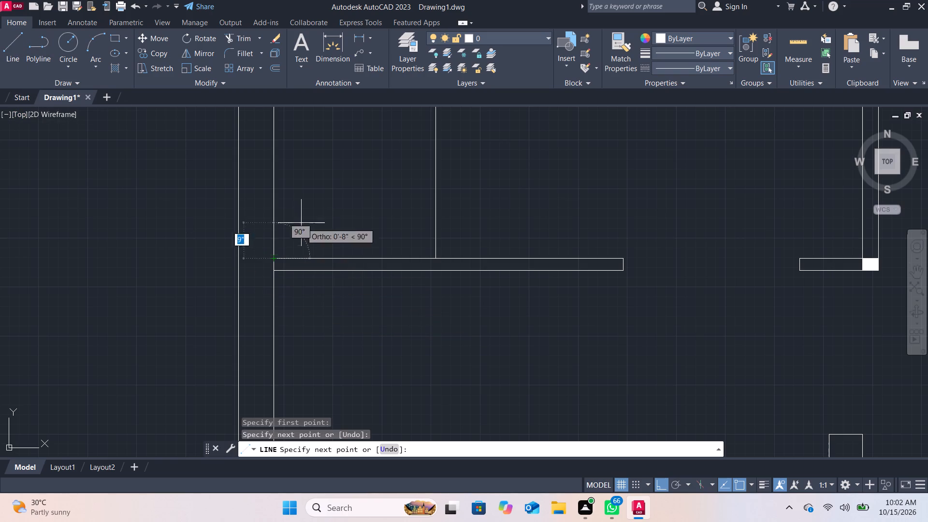
key("Return")
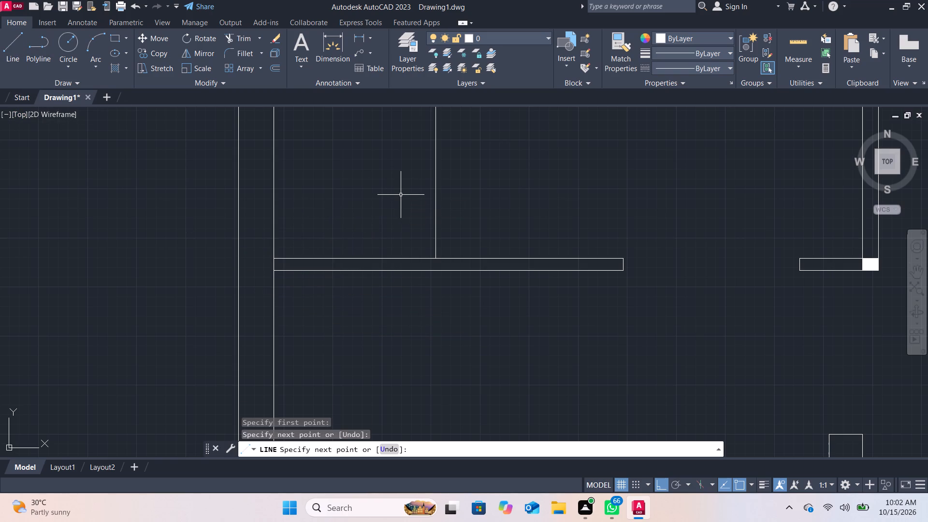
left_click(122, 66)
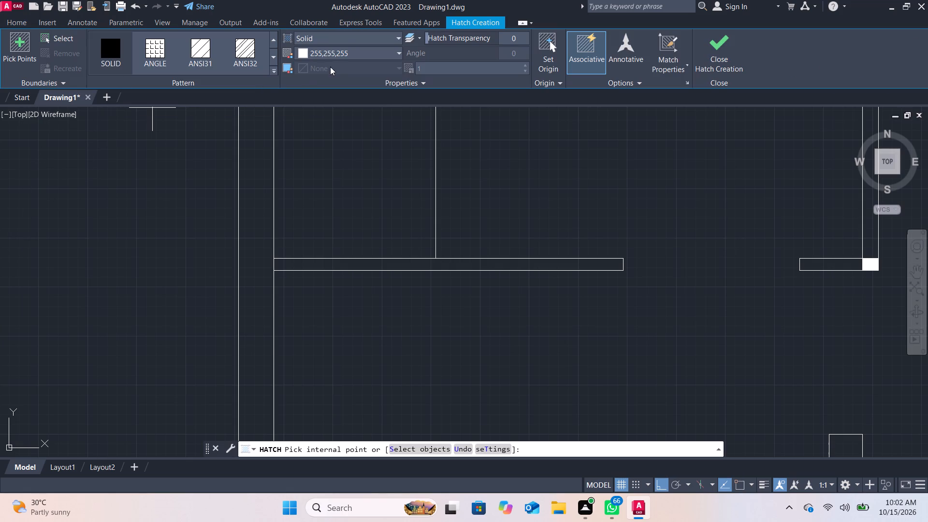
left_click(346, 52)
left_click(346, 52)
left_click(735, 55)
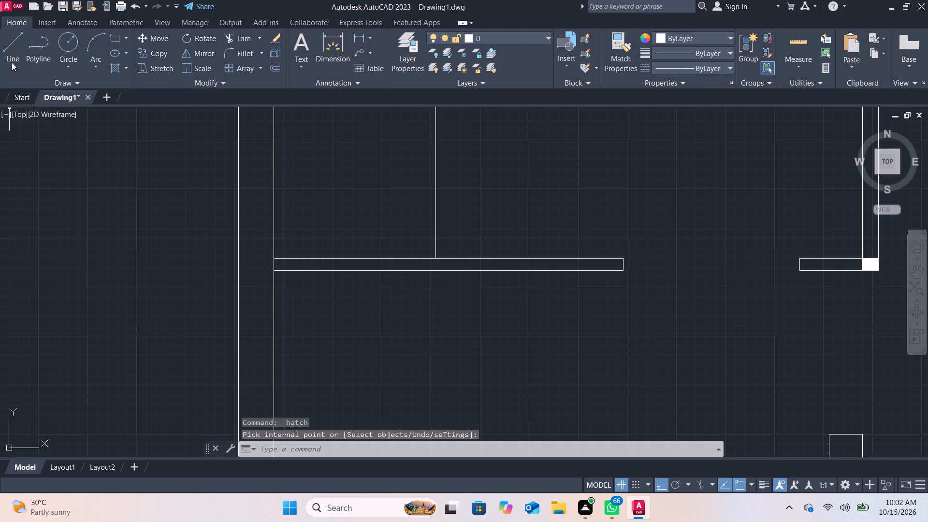
Draw two 9" horizontal lines across the left outer wall, extending the upper partition's lower and upper edges to the outer line.
left_click(11, 59)
scroll(274, 301, "up", 1)
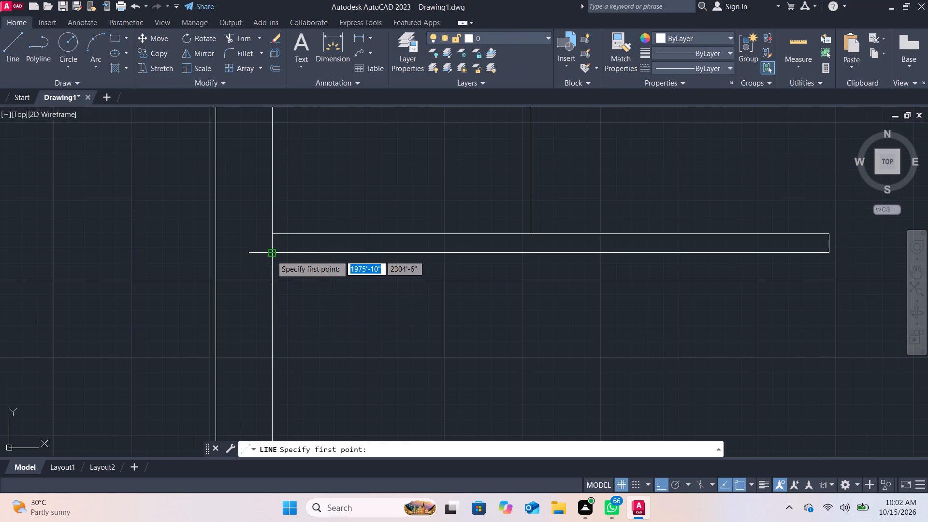
left_click(271, 254)
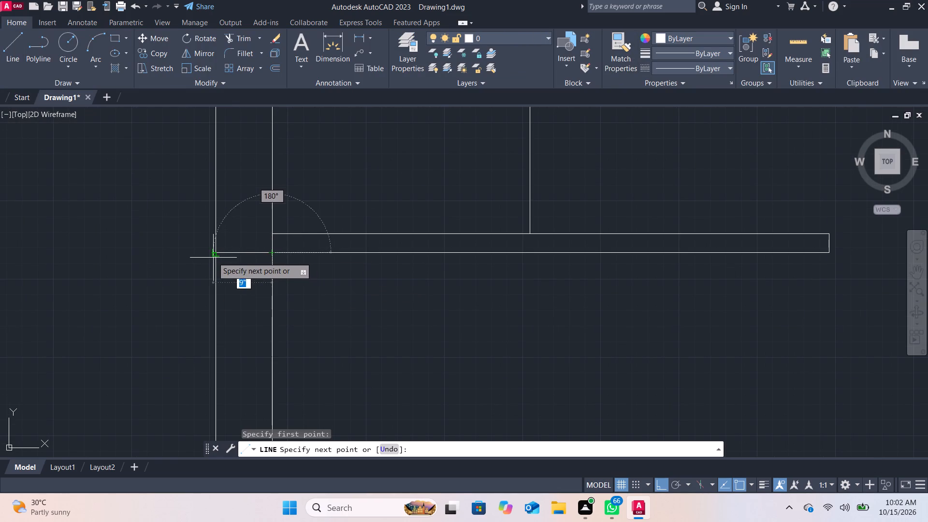
left_click(216, 256)
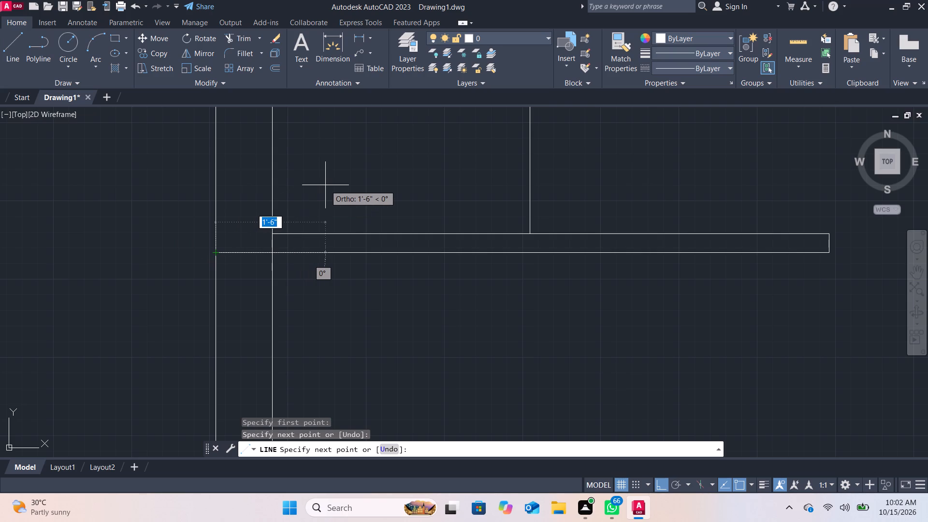
key("Return")
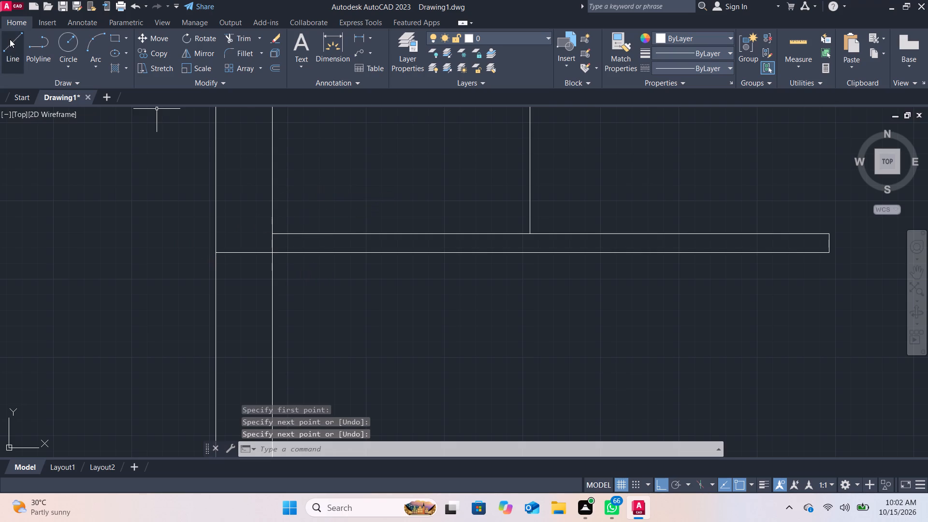
left_click(10, 39)
left_click(275, 236)
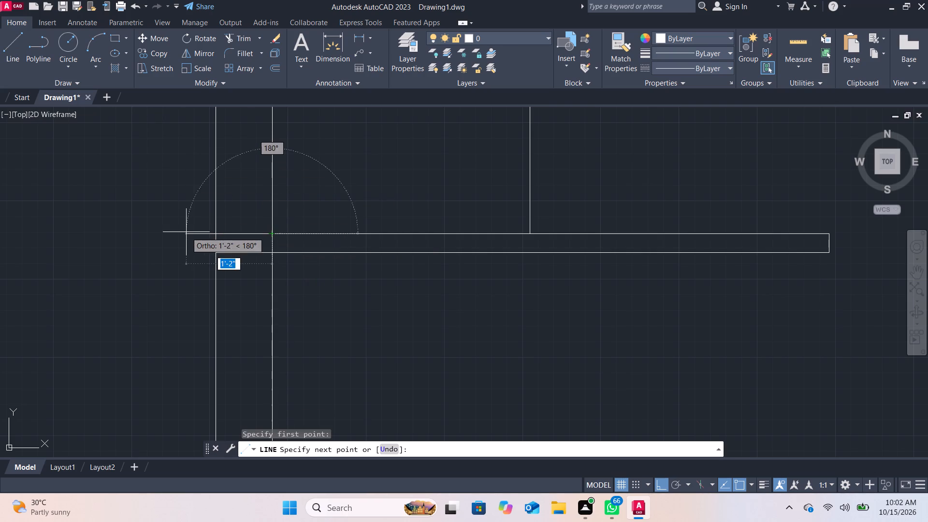
left_click(214, 233)
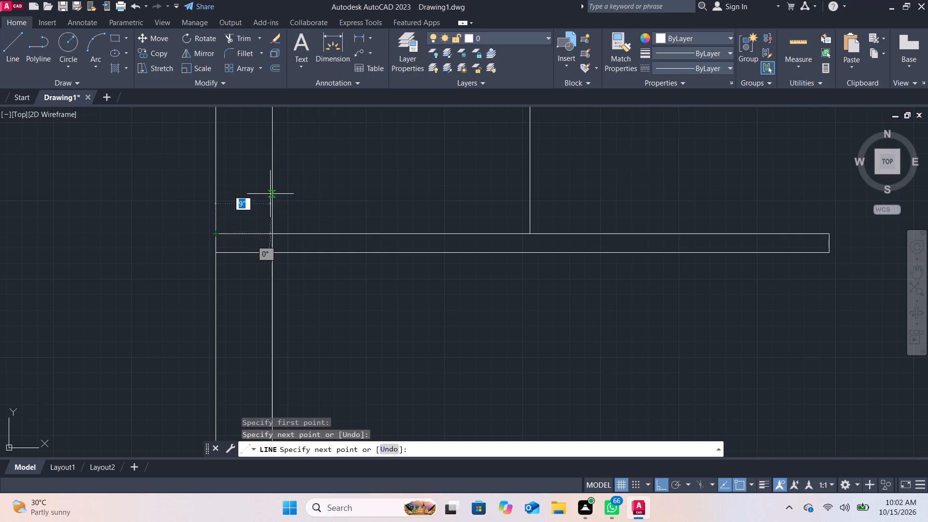
key("Return")
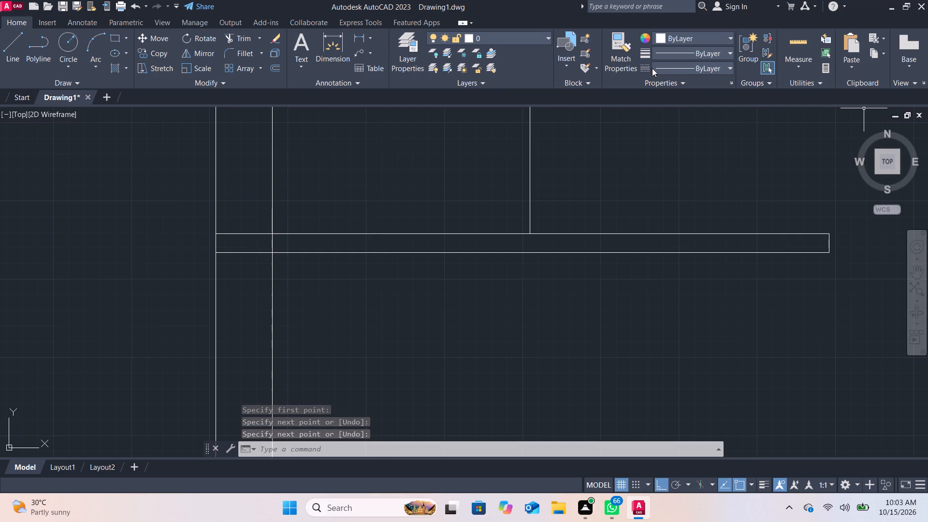
Fill the small rectangle where the upper horizontal partition meets the left outer wall with a solid hatch as a column.
left_click(125, 68)
left_click(135, 89)
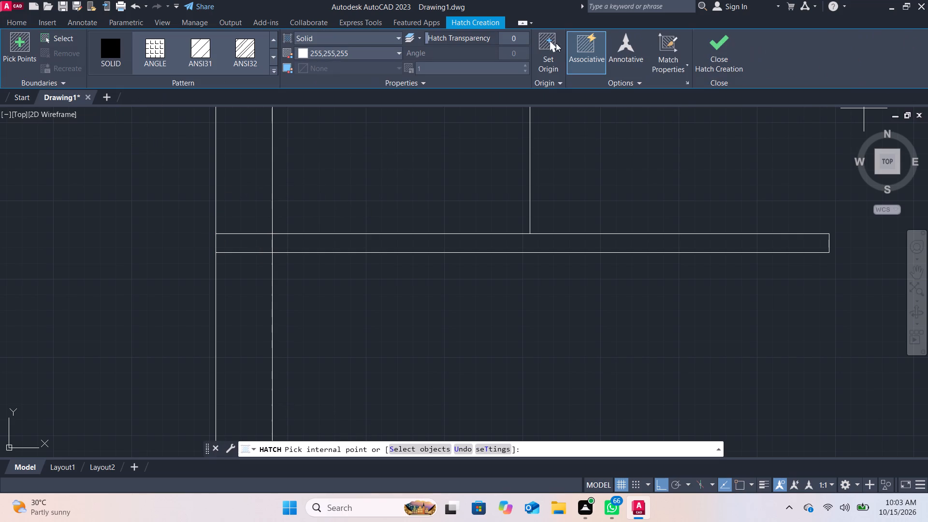
left_click(264, 250)
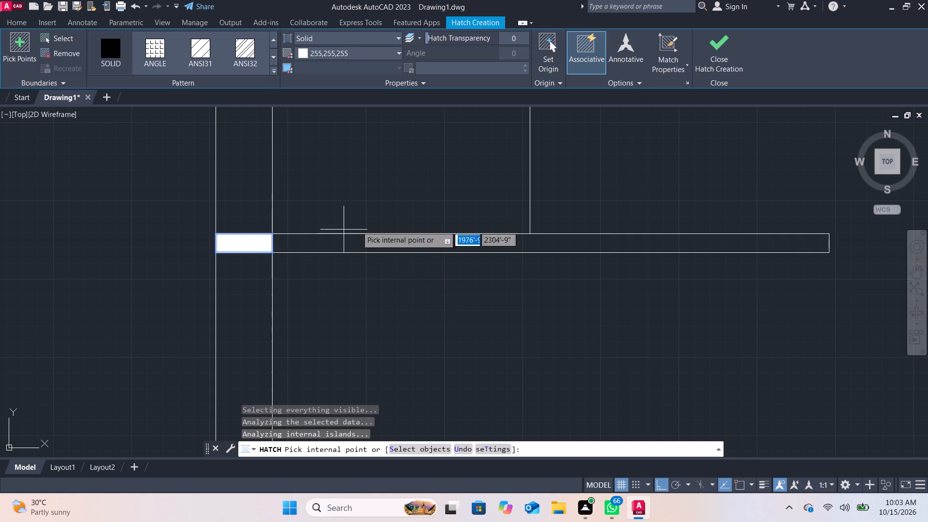
left_click(728, 58)
Draw two horizontal lines across the left outer wall, extending the middle partition's lower and upper edges to the outer line.
scroll(617, 203, "down", 1)
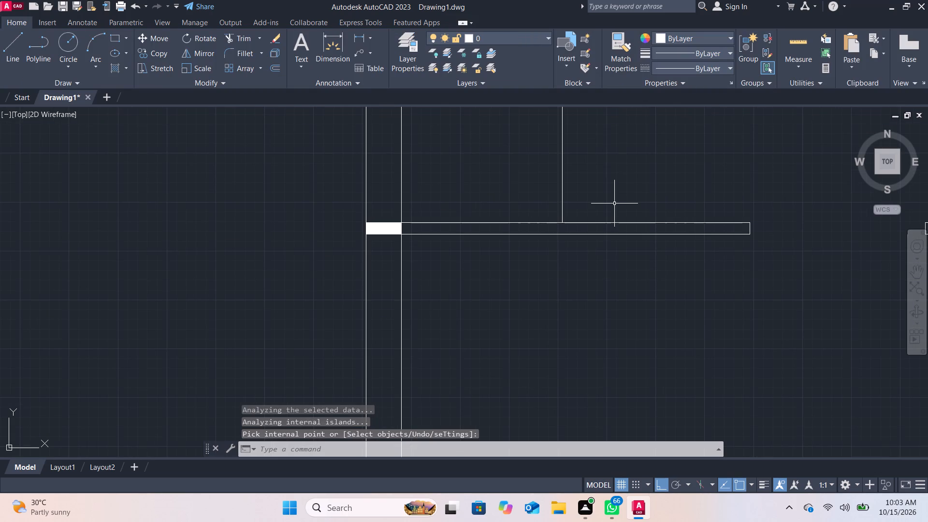
middle_click_drag(614, 203, 577, 184)
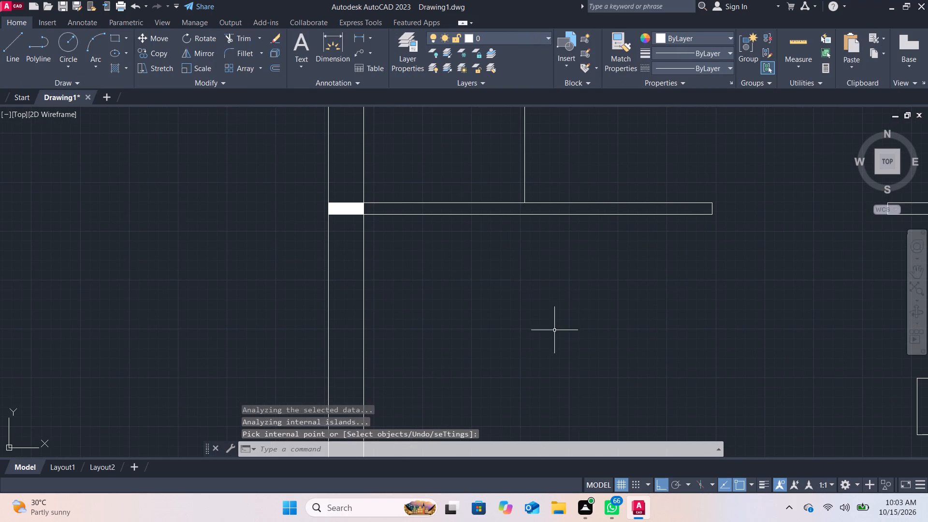
middle_click_drag(498, 309, 441, 146)
scroll(440, 145, "down", 2)
scroll(470, 258, "up", 1)
middle_click_drag(470, 258, 468, 250)
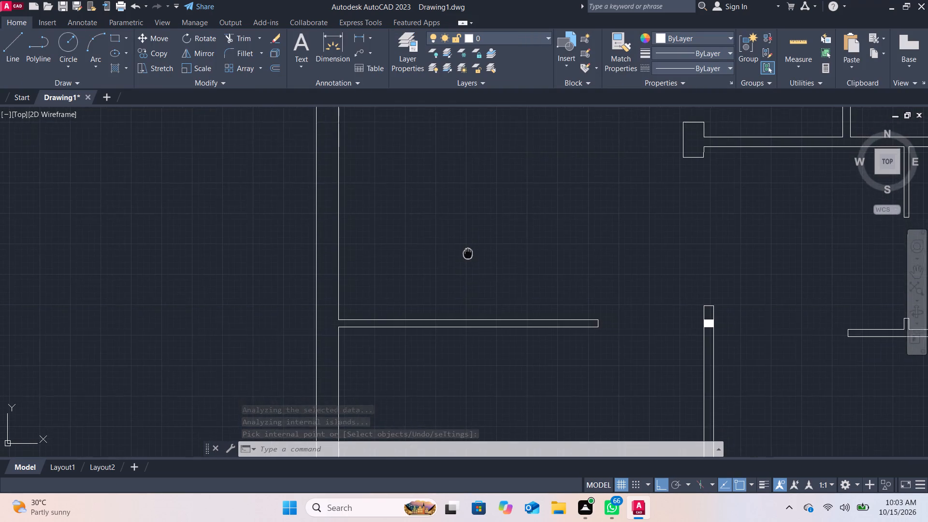
middle_click_drag(468, 250, 470, 212)
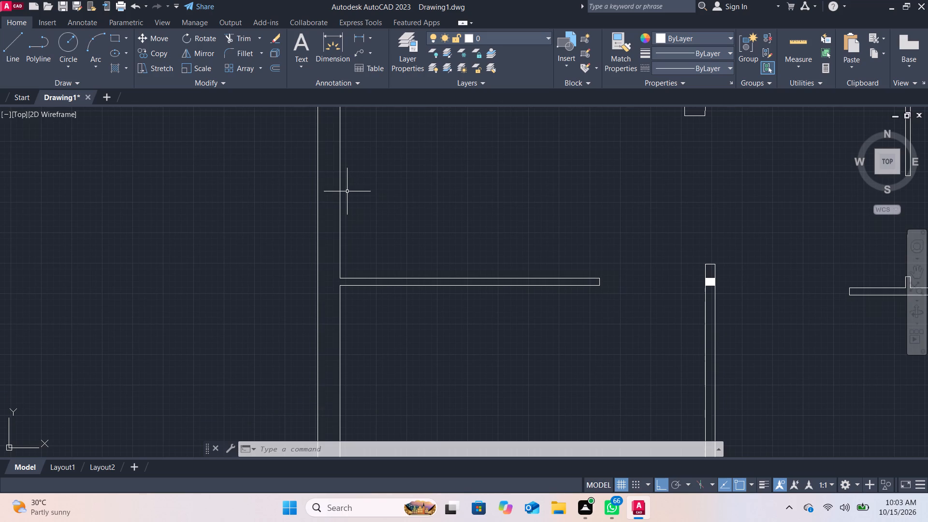
left_click(3, 42)
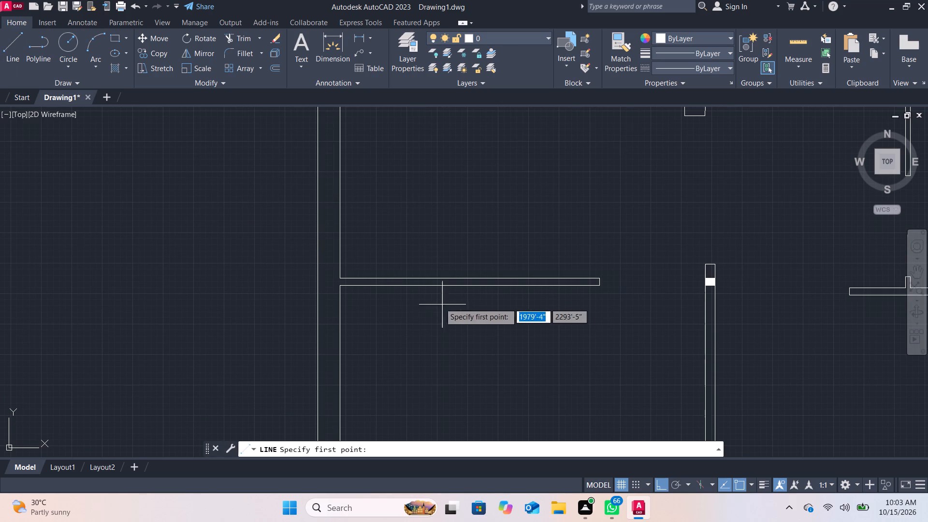
left_click(340, 283)
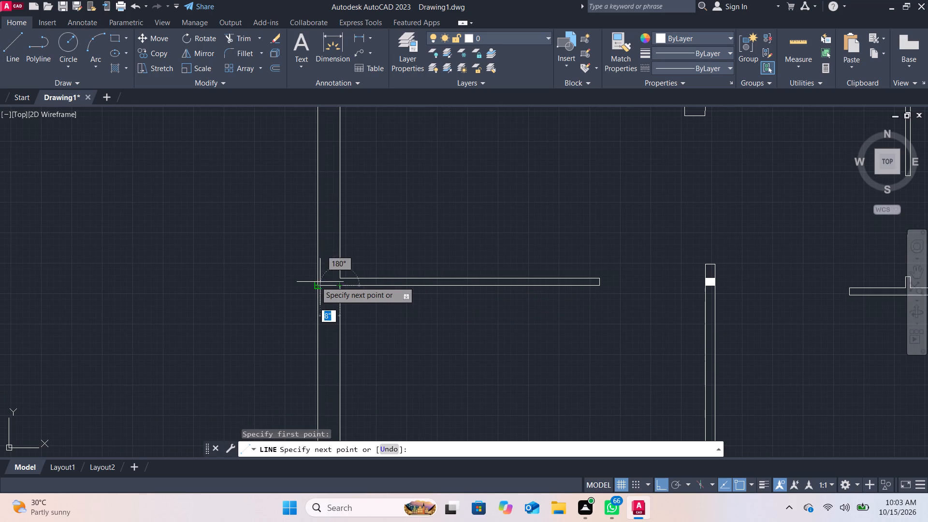
left_click(314, 283)
key("Return")
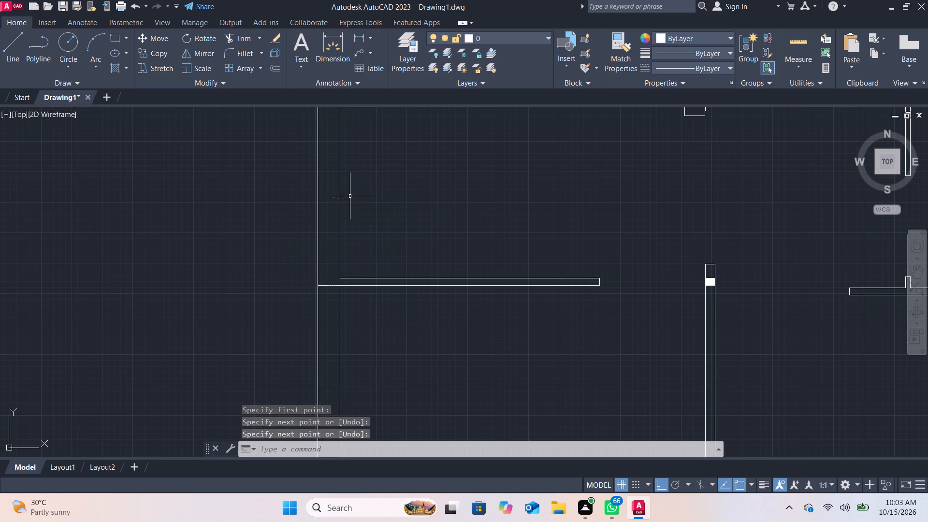
left_click(12, 47)
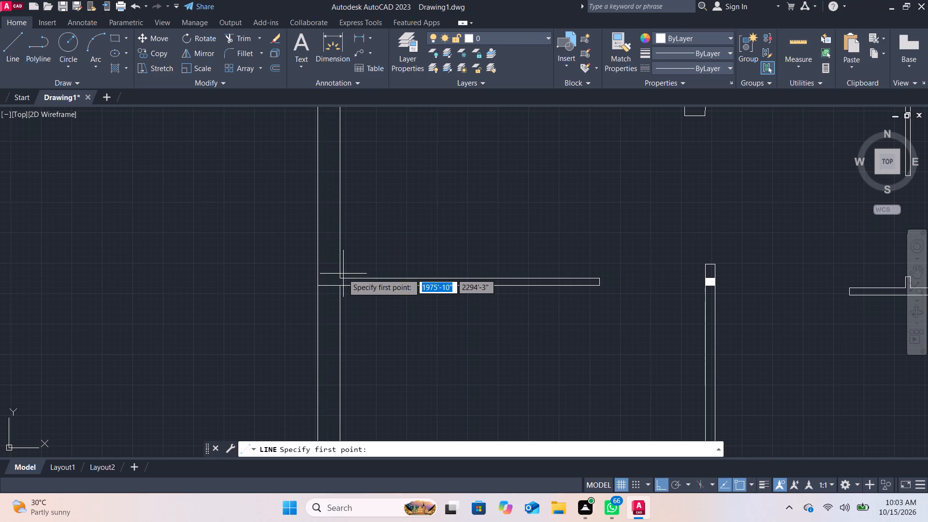
left_click(341, 275)
left_click(319, 276)
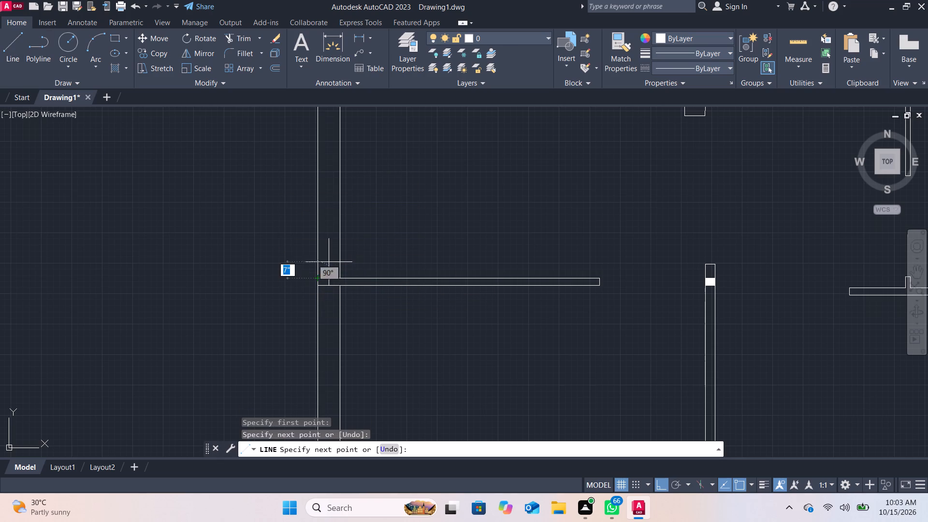
key("Return")
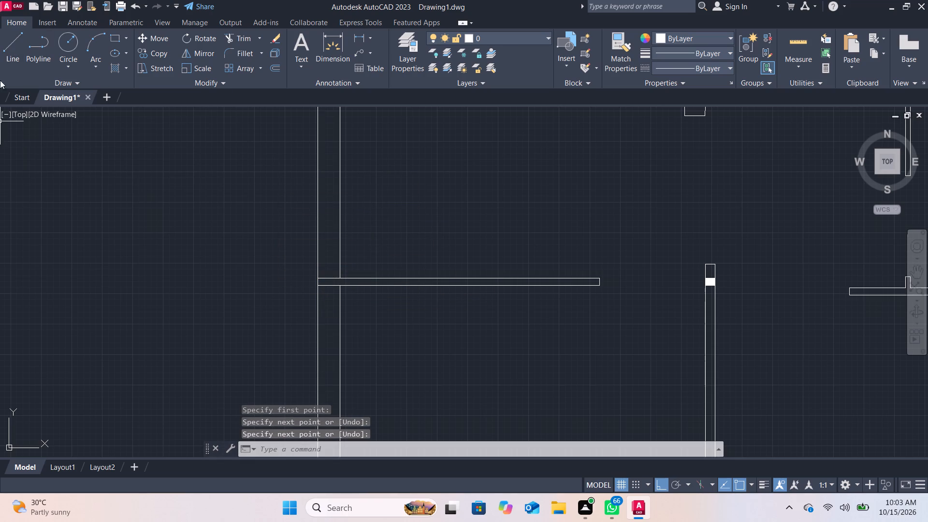
Draw a short vertical line along the left outer wall's inner face, closing the gap at the middle partition's end.
left_click(1, 49)
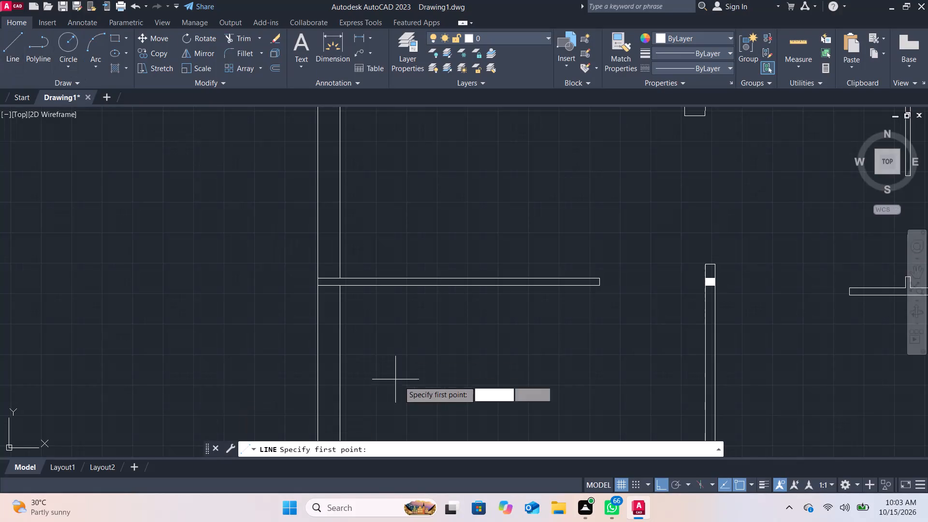
scroll(342, 314, "up", 2)
left_click_drag(331, 225, 333, 254)
left_click(333, 246)
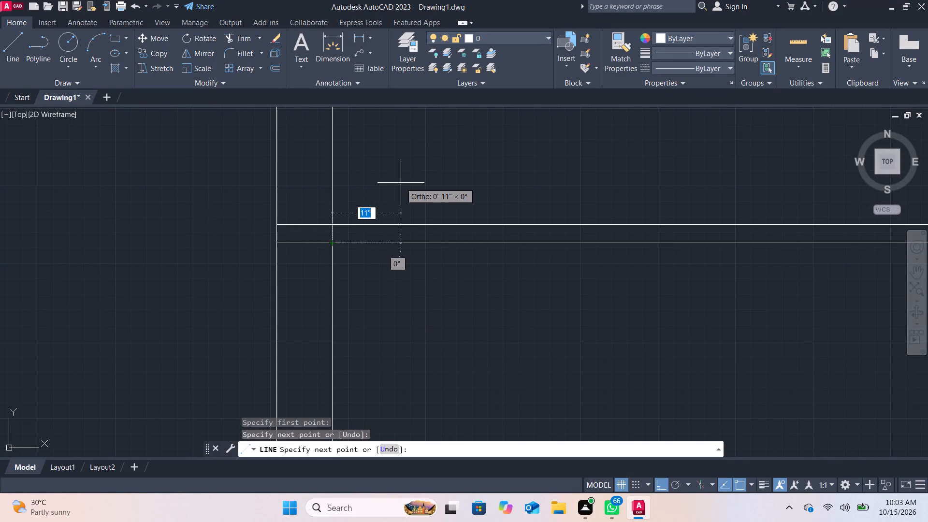
key("Return")
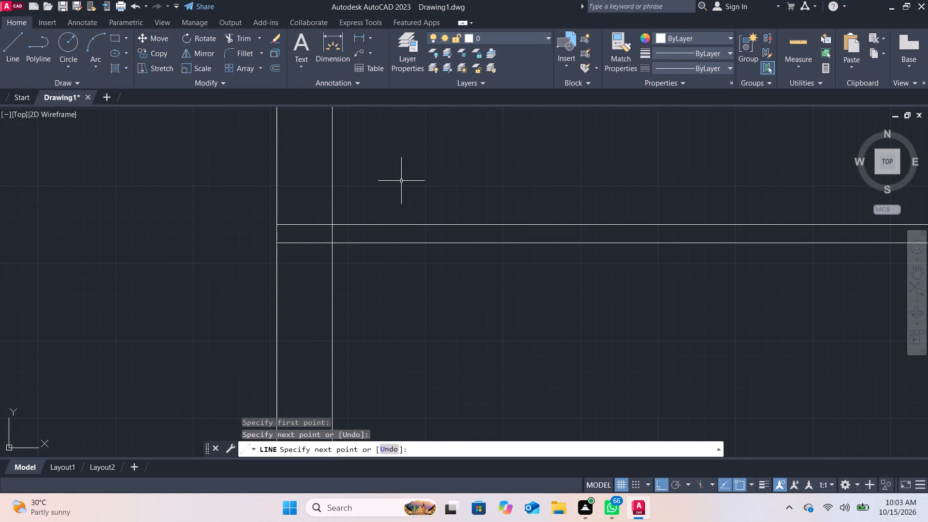
Fill the small rectangle where the middle horizontal partition meets the left outer wall with a solid hatch as a column.
left_click(129, 70)
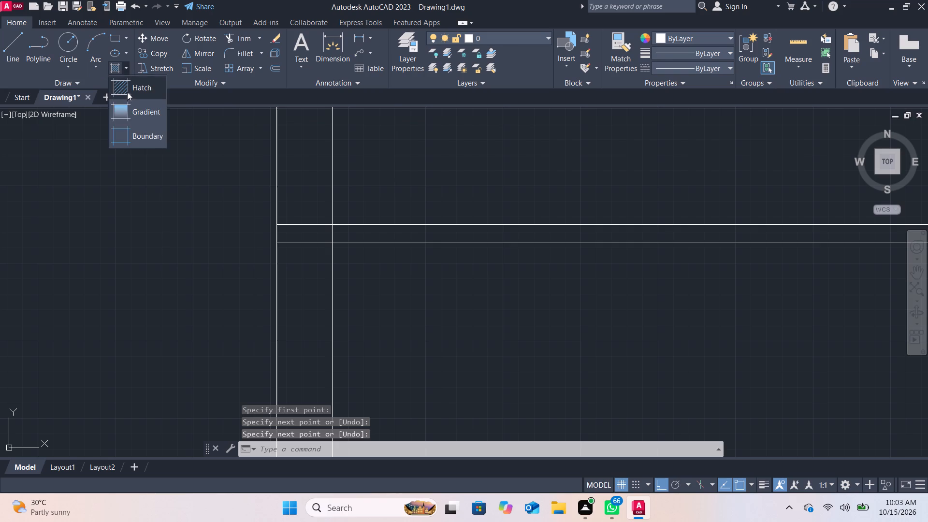
left_click(127, 93)
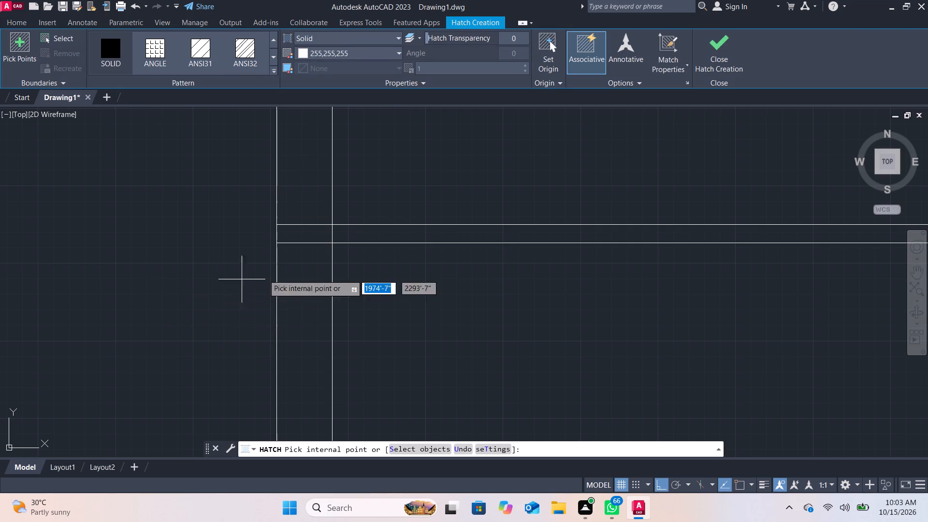
left_click(303, 237)
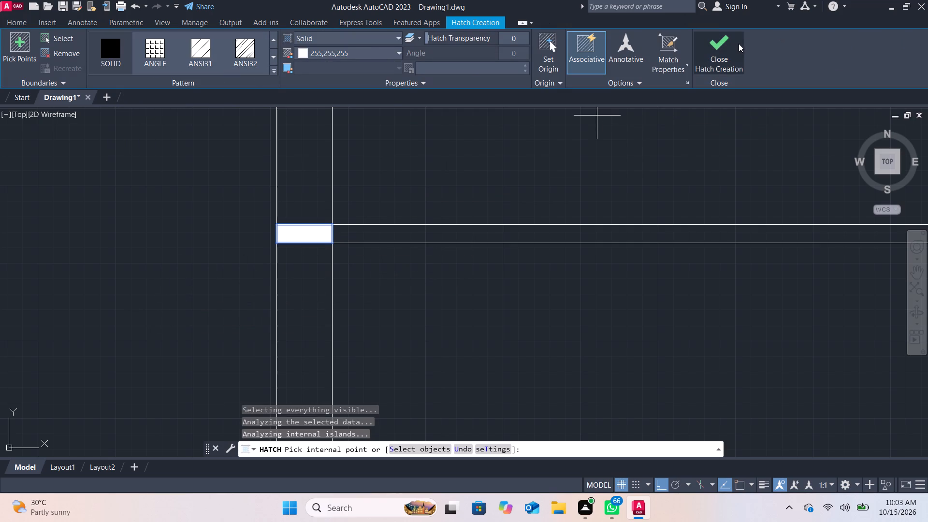
left_click(737, 43)
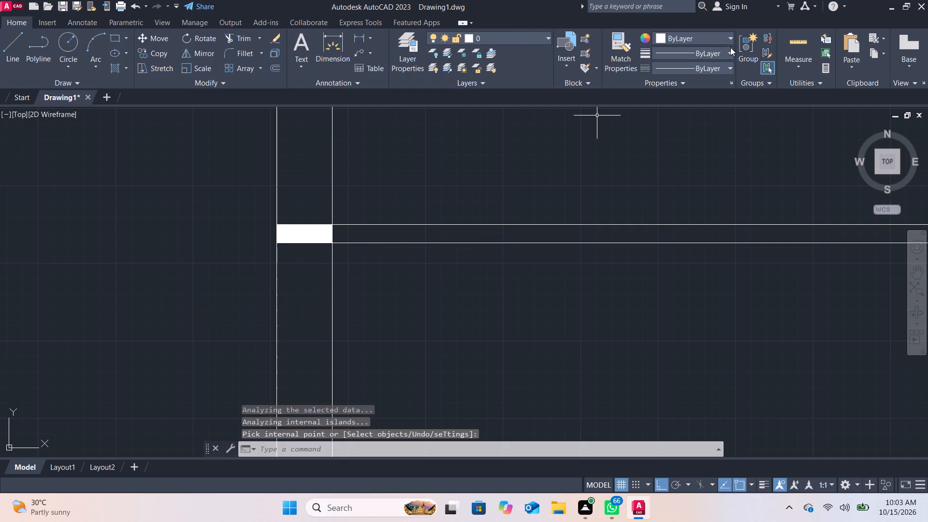
Draw two horizontal lines across the left outer wall, level with the lower partition's upper and lower edges.
scroll(730, 47, "down", 2)
scroll(730, 197, "down", 3)
middle_click_drag(741, 246, 692, 266)
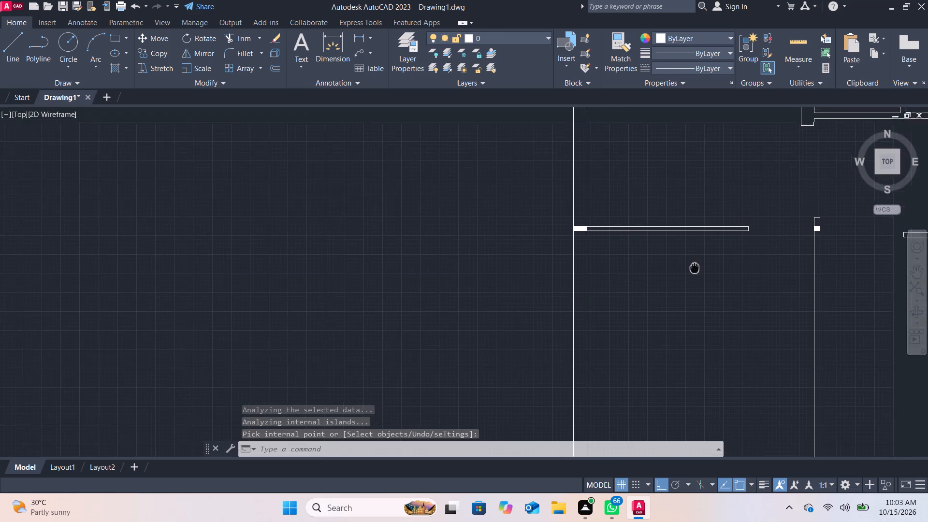
middle_click_drag(692, 266, 686, 261)
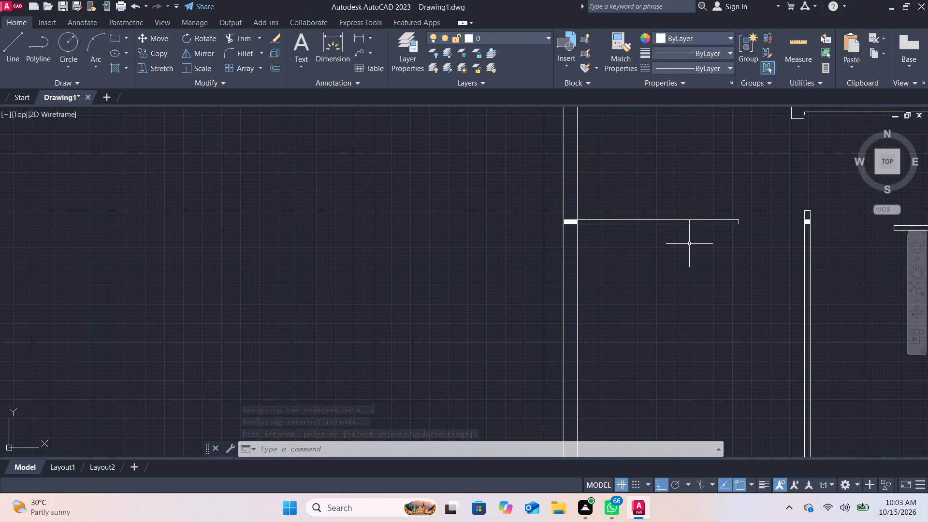
middle_click_drag(617, 301, 609, 265)
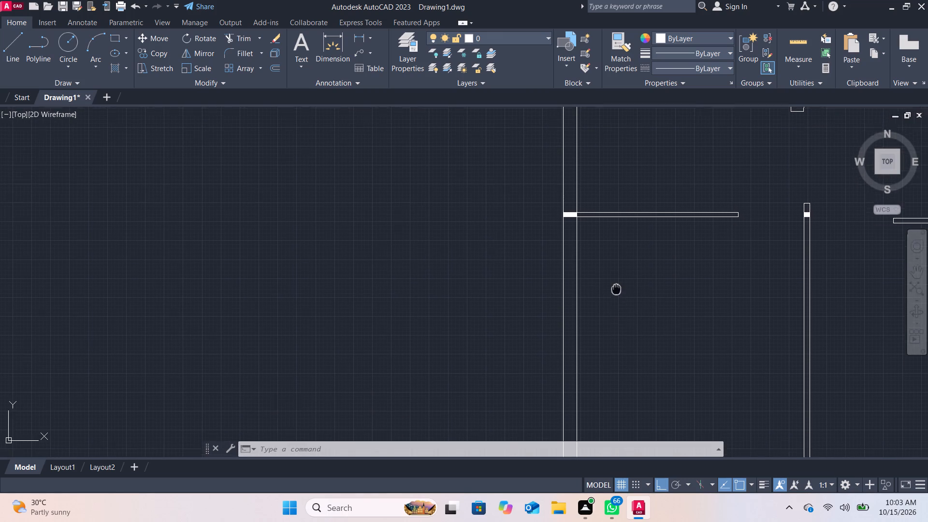
middle_click_drag(609, 265, 602, 229)
scroll(694, 208, "down", 1)
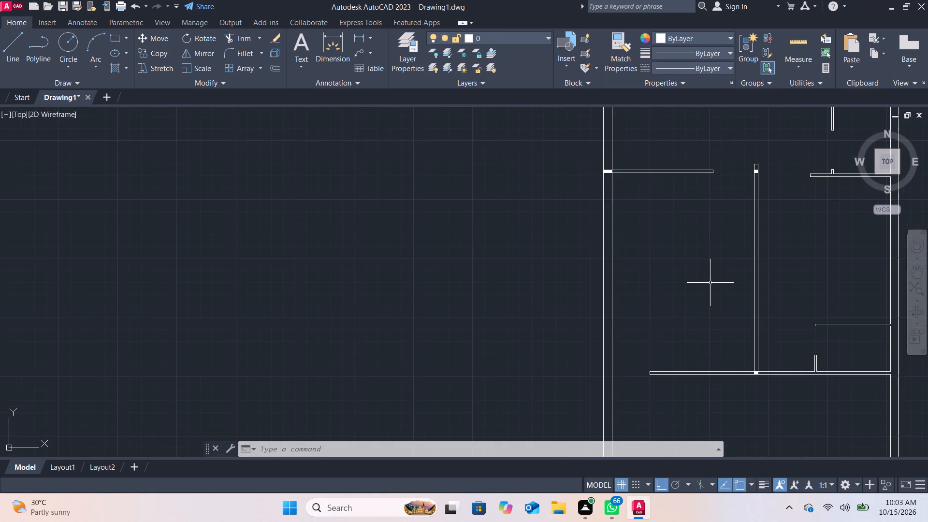
middle_click_drag(710, 285, 506, 164)
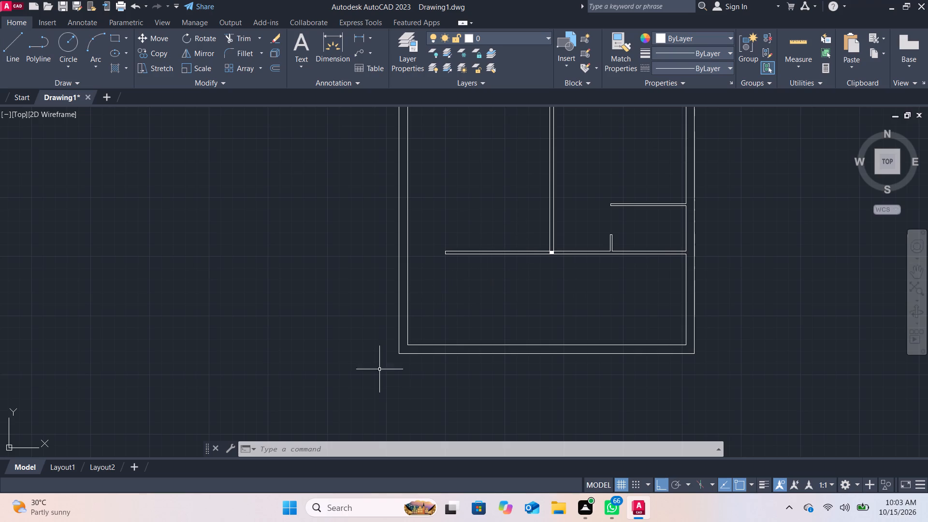
scroll(431, 267, "up", 2)
left_click(16, 44)
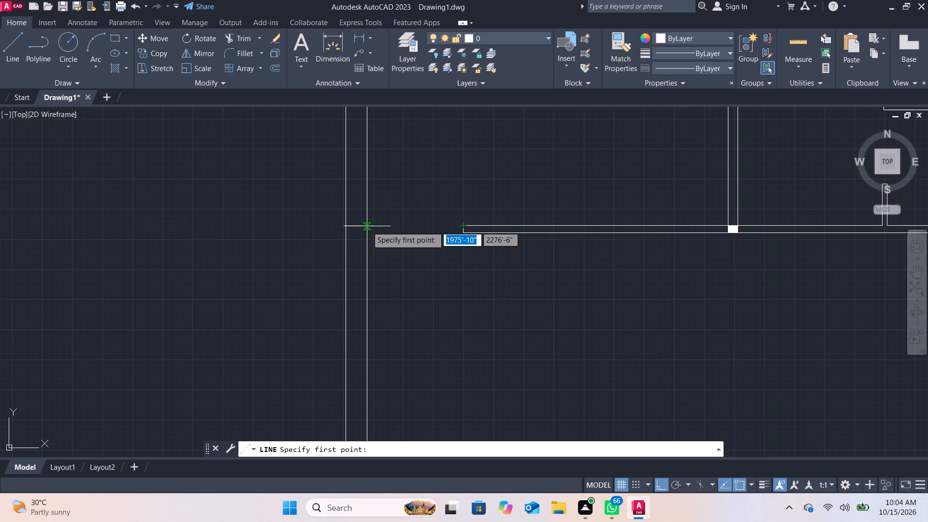
left_click(367, 226)
left_click(347, 228)
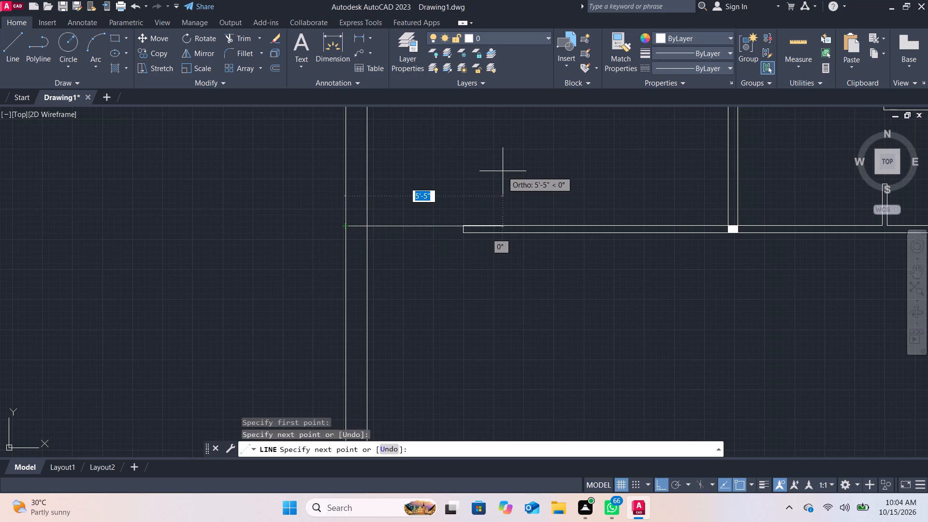
key("Return")
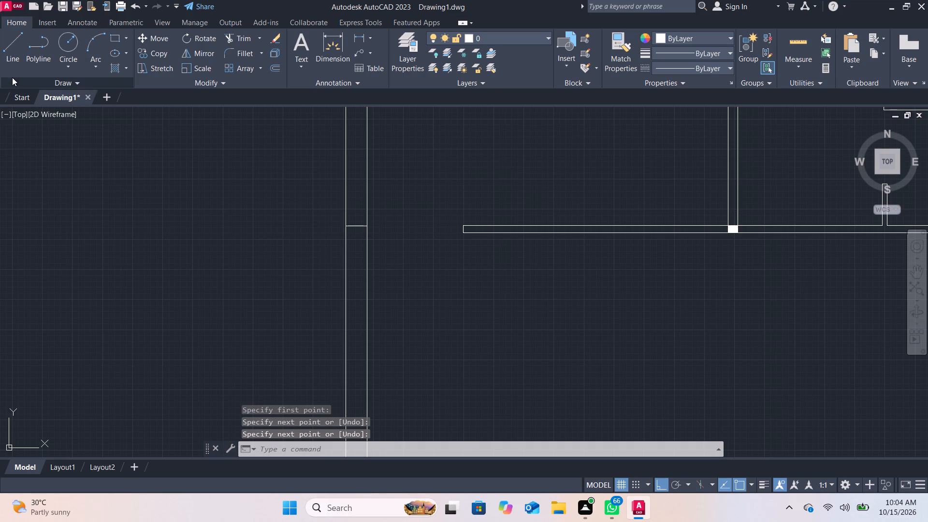
left_click(11, 53)
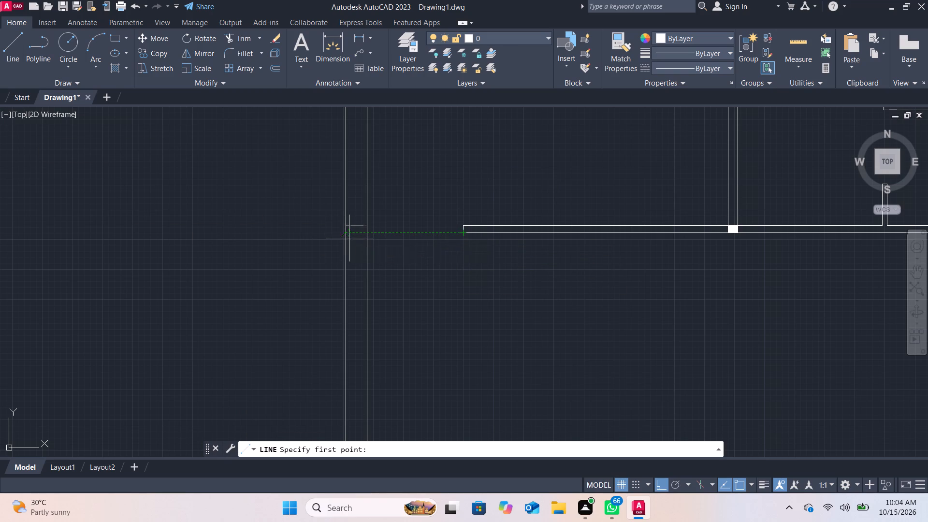
left_click(345, 234)
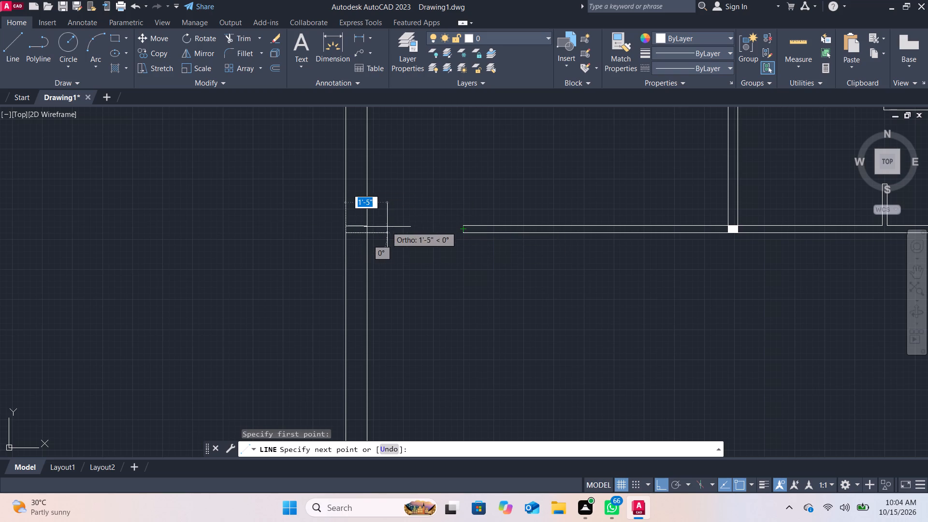
left_click(366, 235)
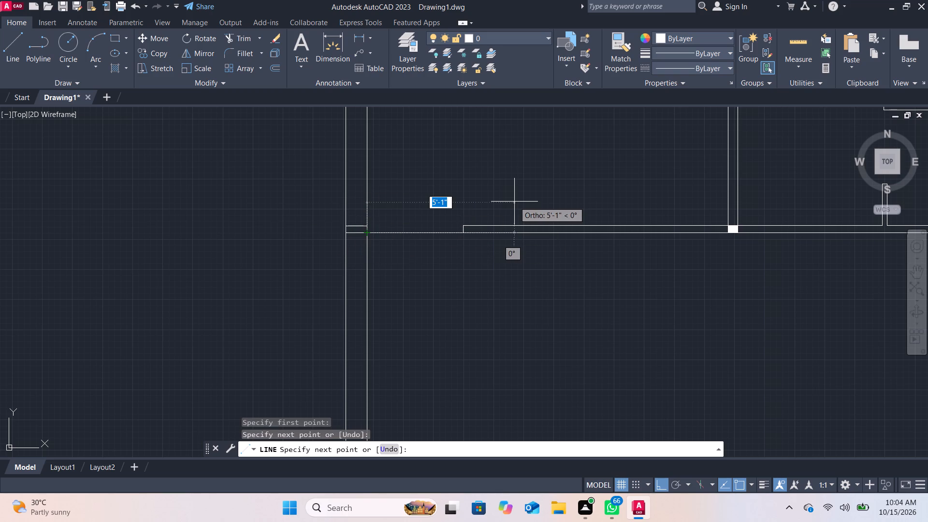
key("Return")
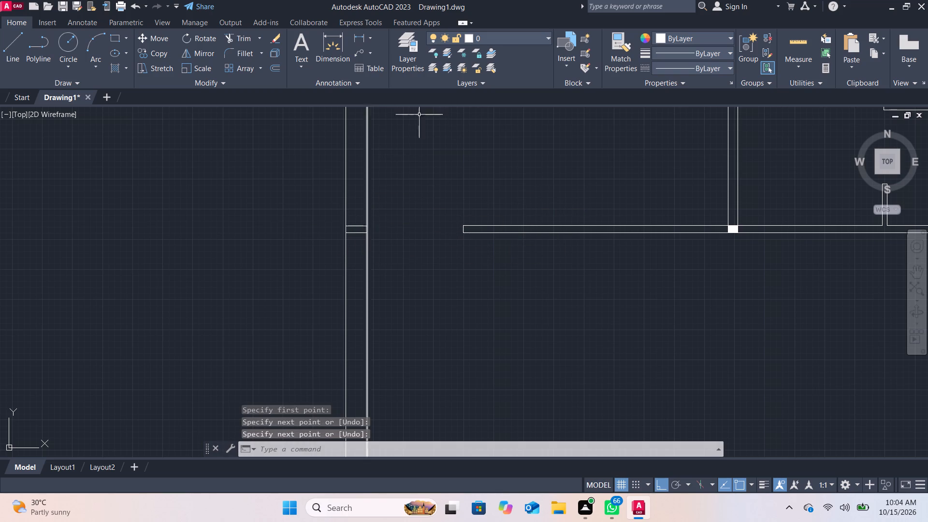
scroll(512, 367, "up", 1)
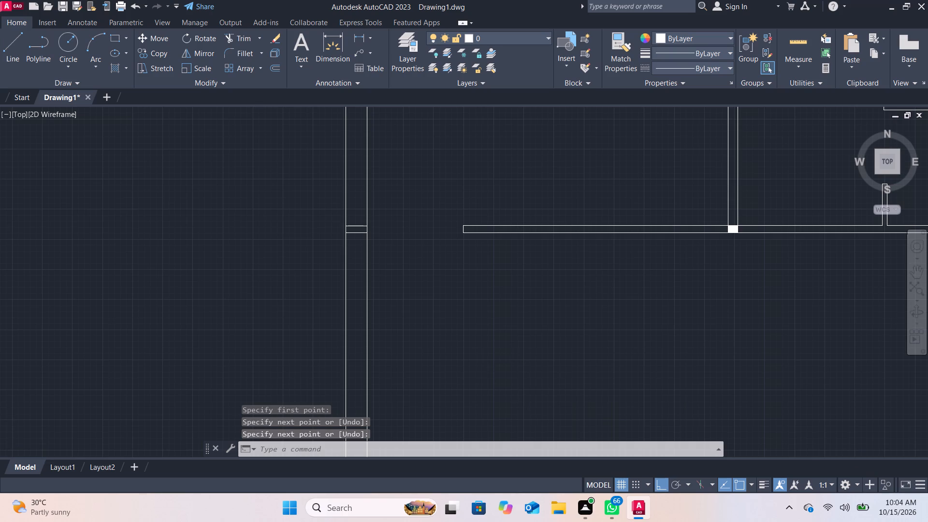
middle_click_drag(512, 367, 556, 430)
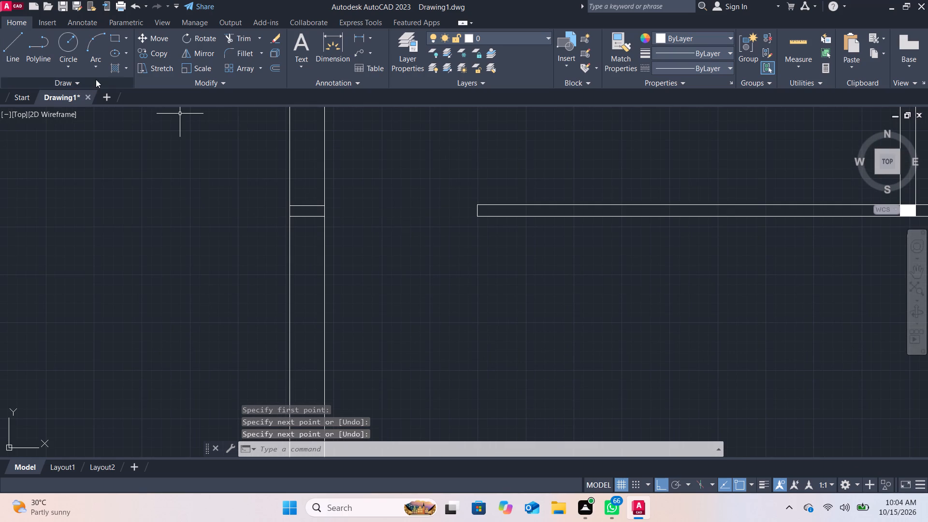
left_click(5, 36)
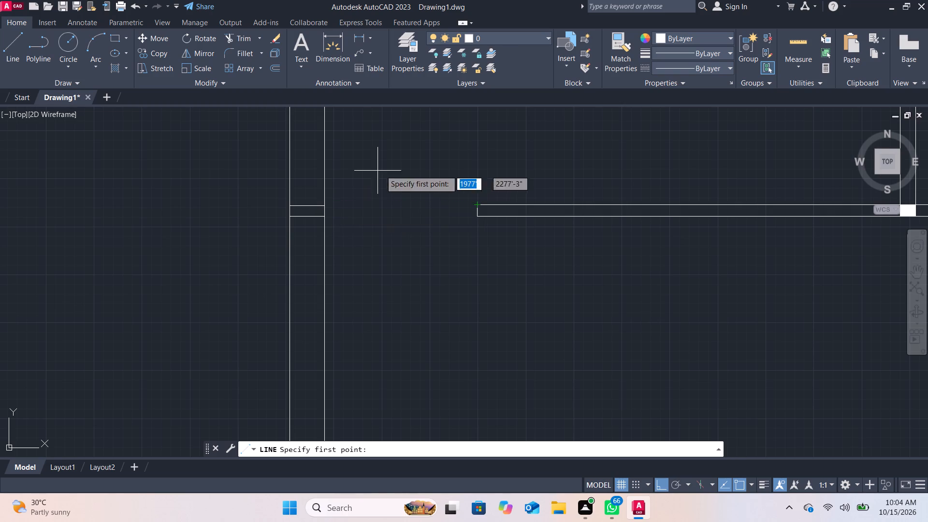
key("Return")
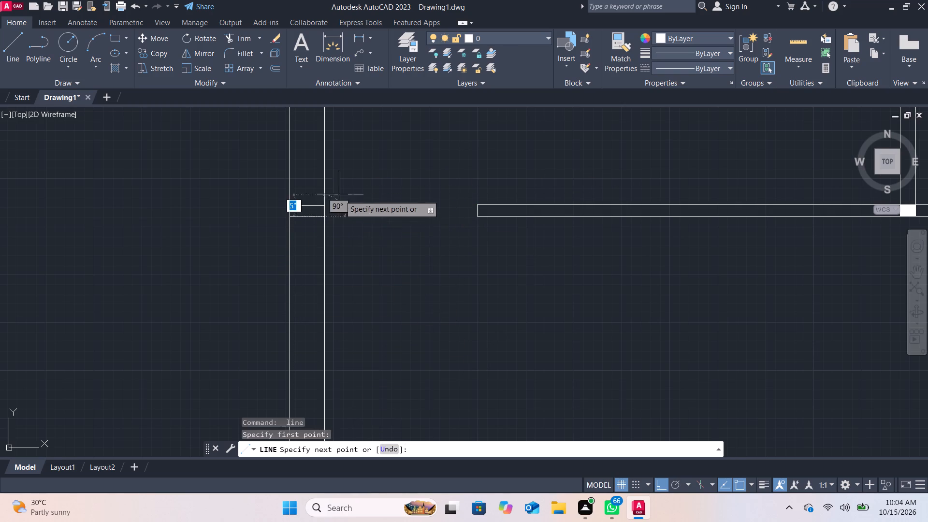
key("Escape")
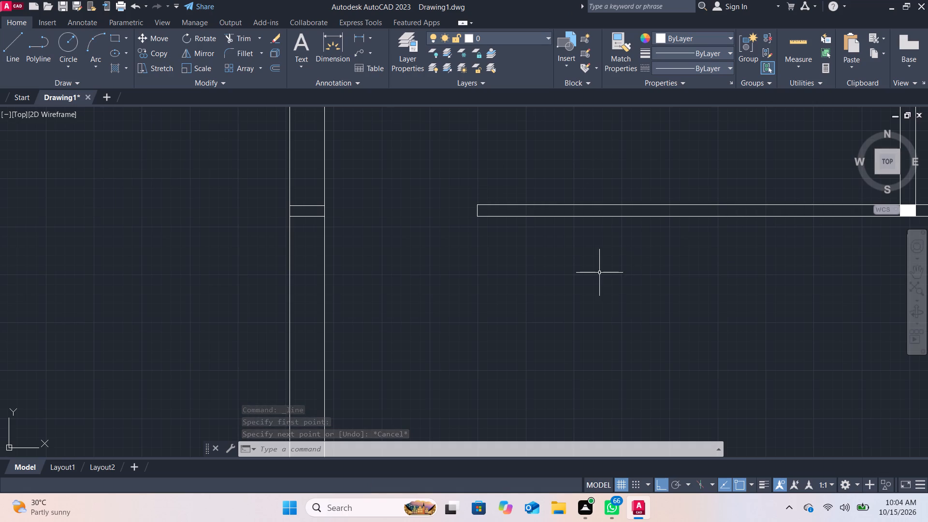
Fill the small rectangle in the left outer wall, level with the lower partition, with a solid hatch as a column.
left_click(125, 68)
left_click(124, 90)
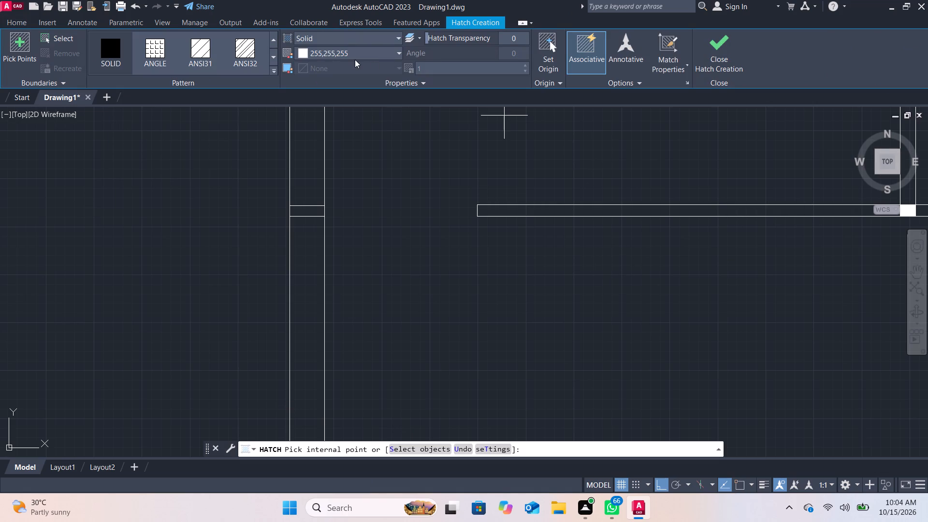
left_click(326, 53)
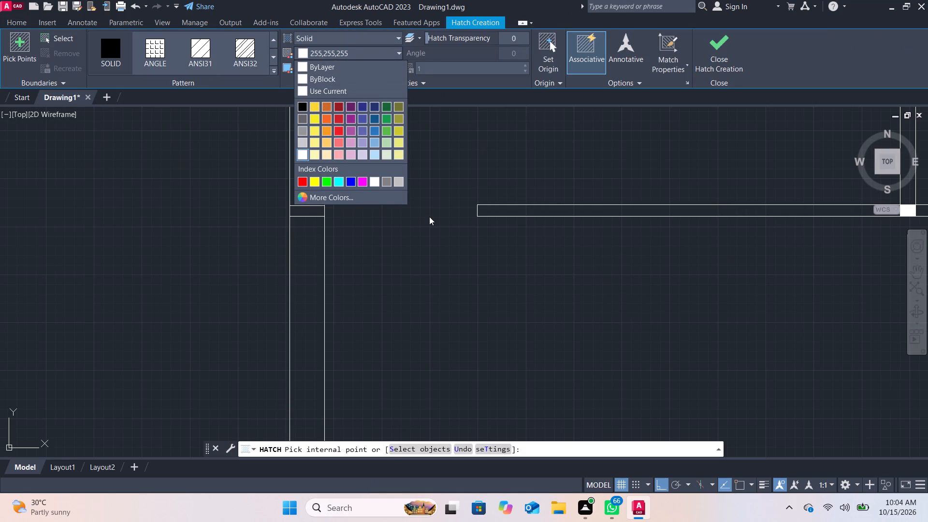
left_click(429, 217)
left_click(309, 211)
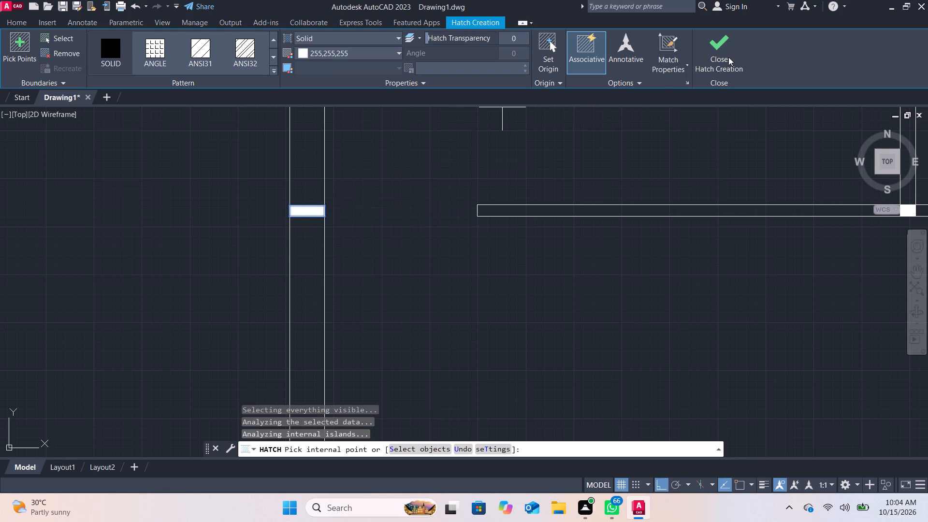
left_click(730, 47)
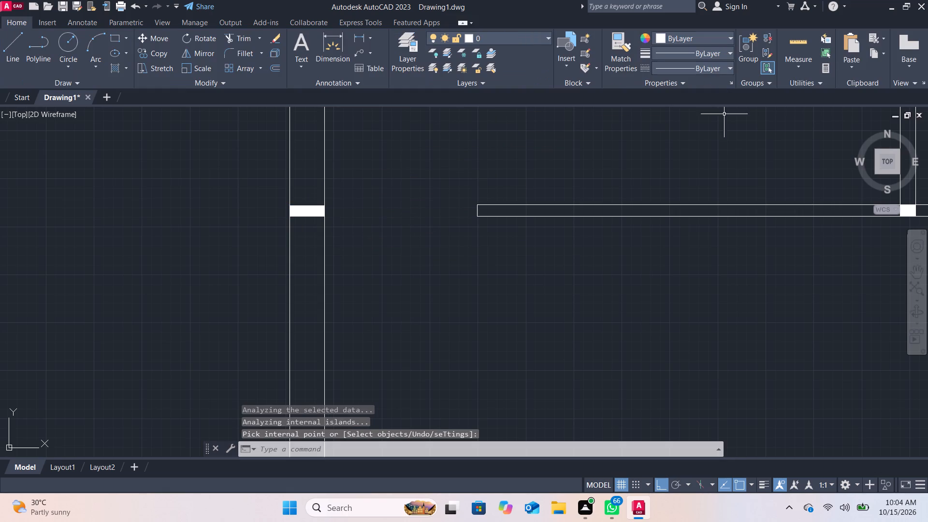
Draw a vertical and a horizontal line from the inner corner to the outer lines, enclosing the lower-left corner square of the outer walls.
scroll(724, 143, "down", 3)
middle_click_drag(681, 229, 615, 229)
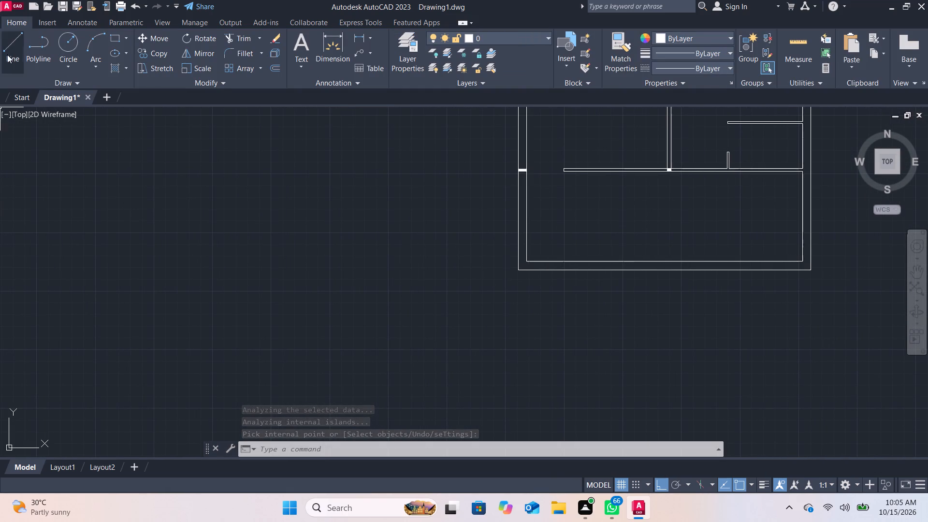
left_click(7, 54)
scroll(584, 253, "up", 1)
middle_click_drag(584, 253, 584, 268)
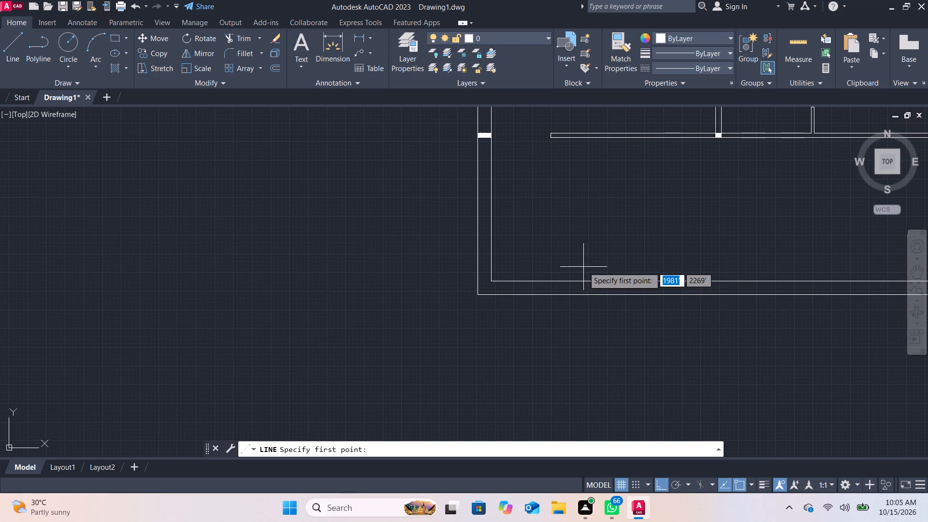
scroll(487, 277, "up", 1)
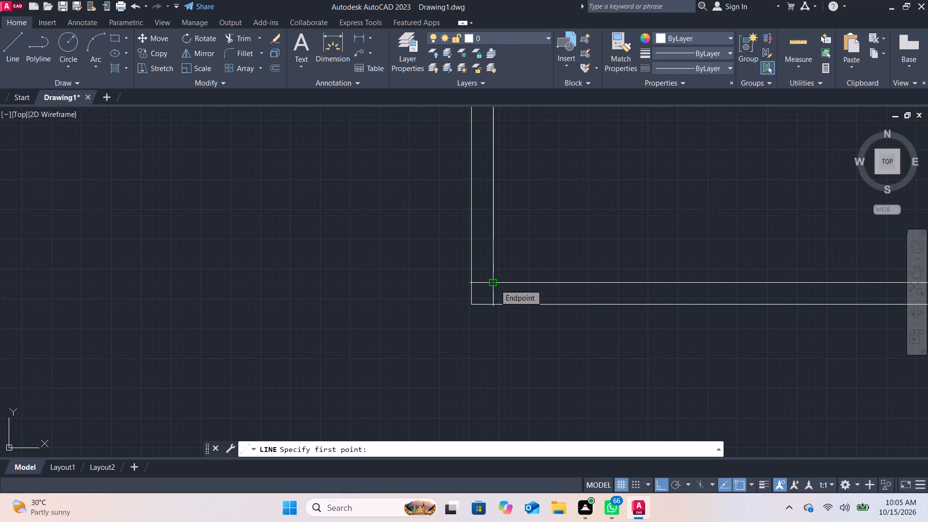
left_click(495, 284)
left_click(498, 304)
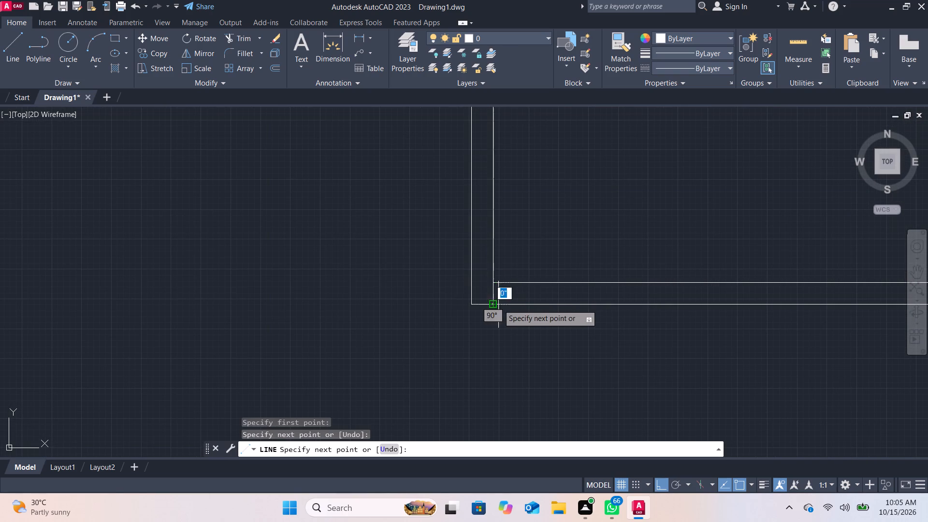
key("Return")
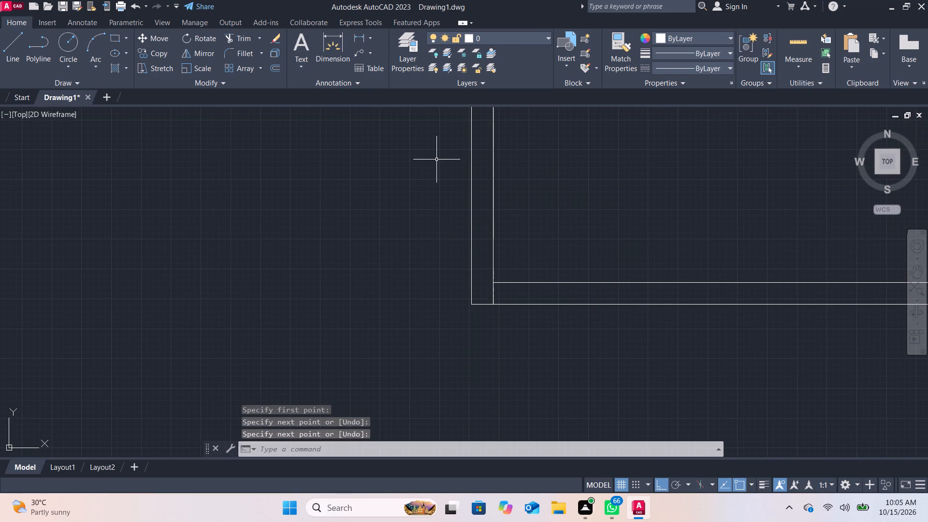
left_click(18, 43)
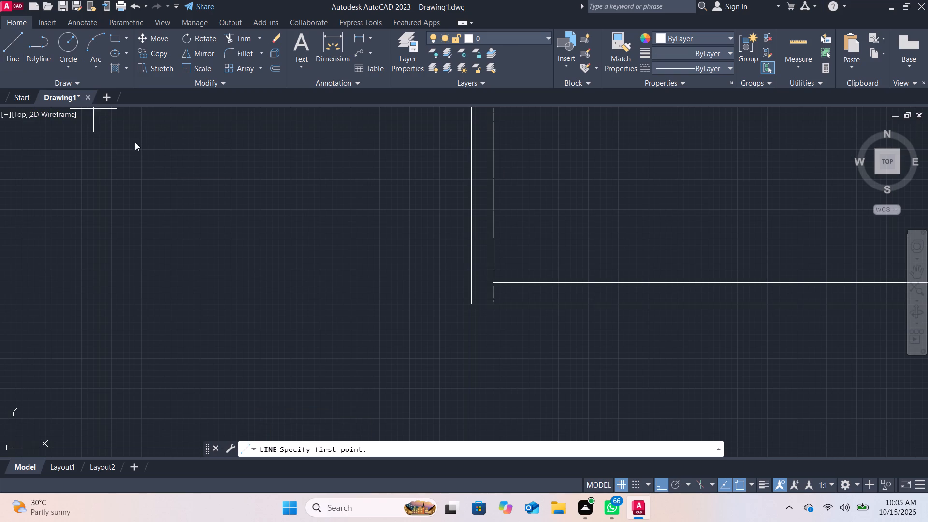
left_click(493, 285)
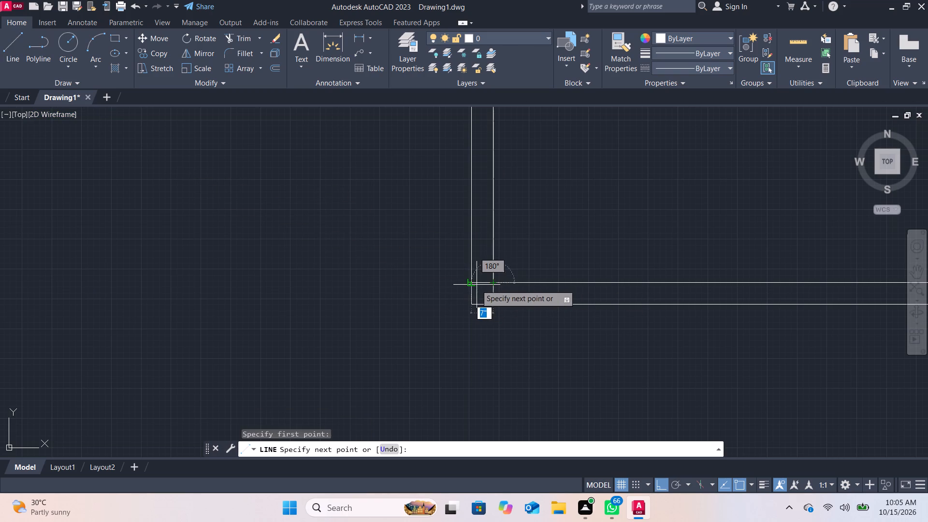
left_click(472, 285)
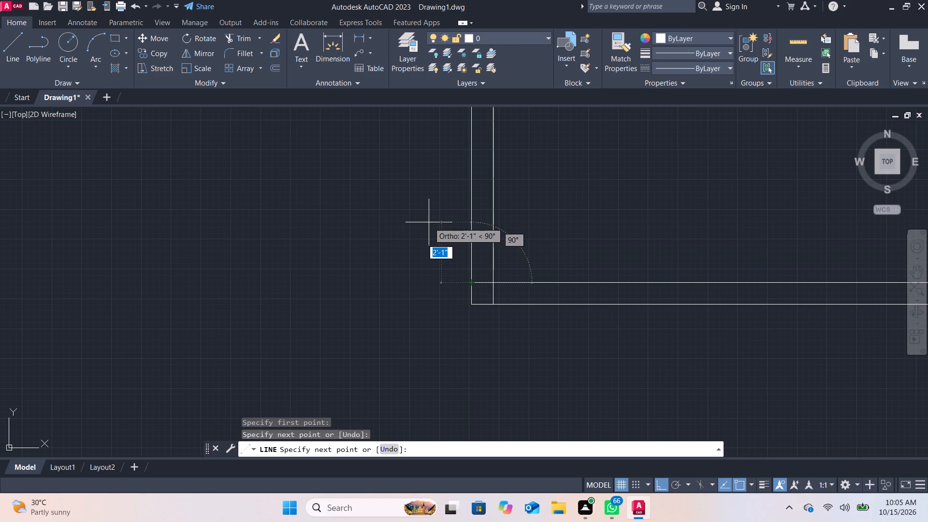
key("Return")
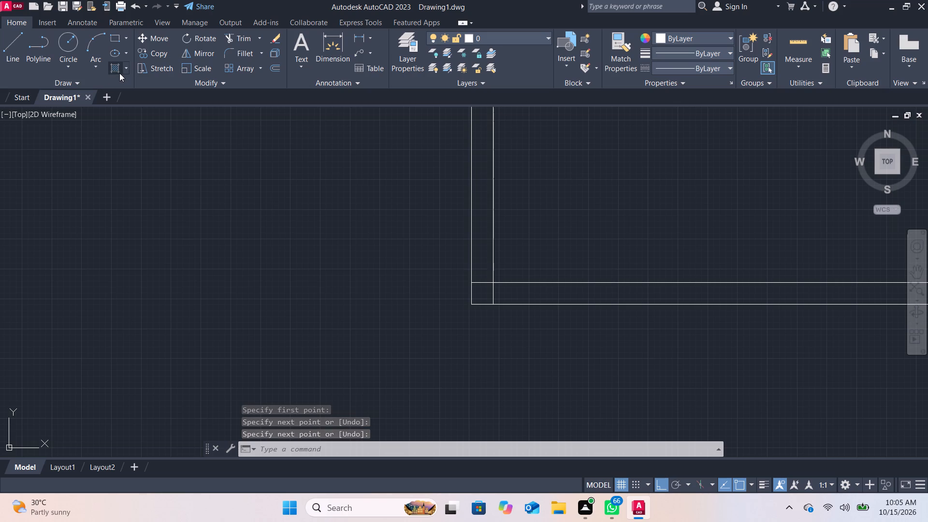
Fill the lower-left corner square of the outer walls with a solid hatch as a column.
left_click(125, 67)
left_click(128, 85)
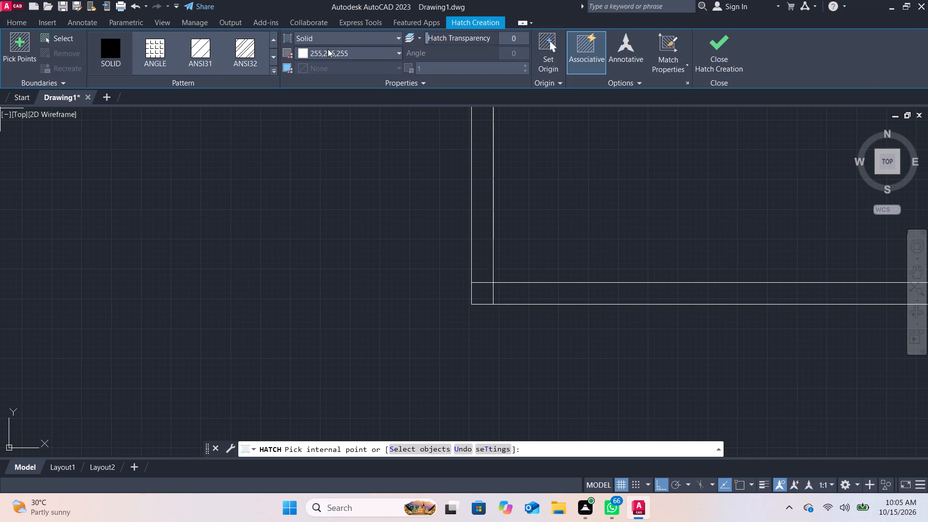
left_click(490, 290)
left_click(705, 61)
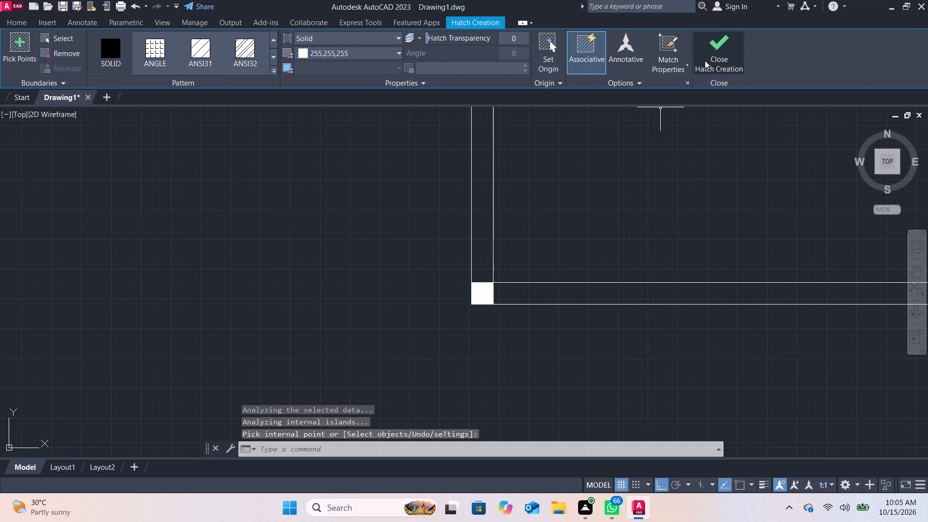
Draw a horizontal and a vertical line from the inner corner to the outer lines, enclosing the lower-right corner square of the outer walls.
middle_click_drag(706, 183, 613, 171)
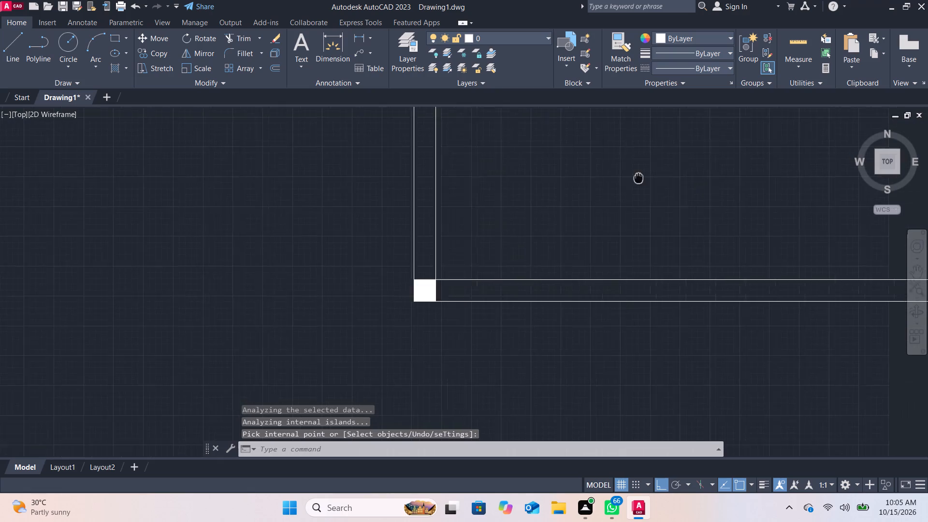
middle_click_drag(613, 171, 542, 151)
scroll(583, 163, "down", 2)
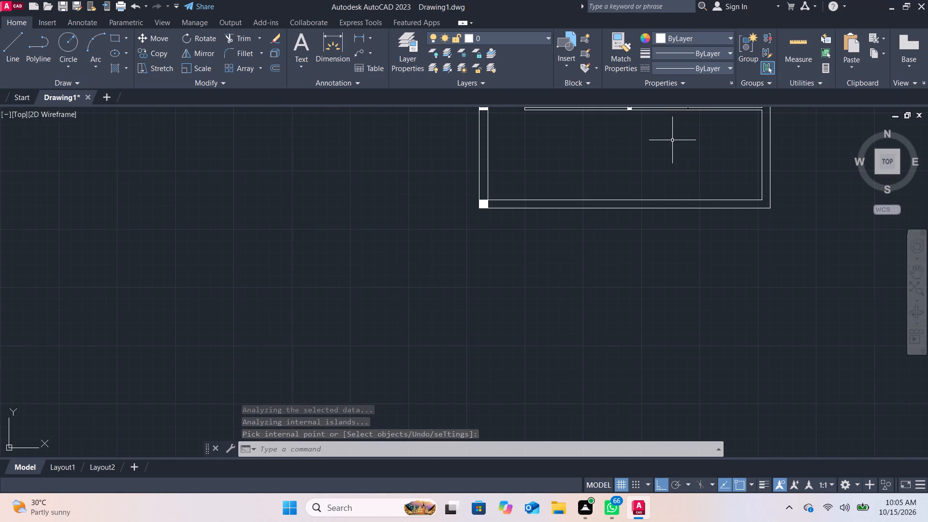
middle_click_drag(673, 140, 546, 166)
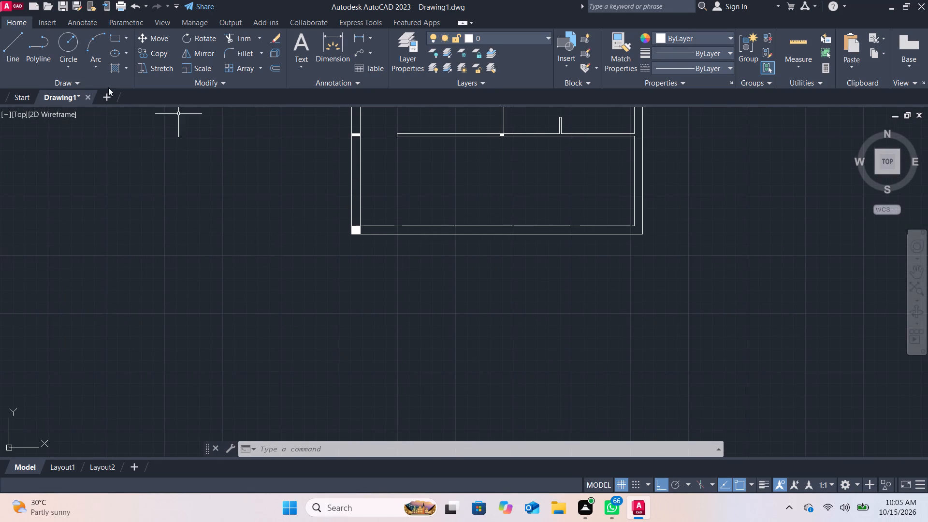
left_click(17, 46)
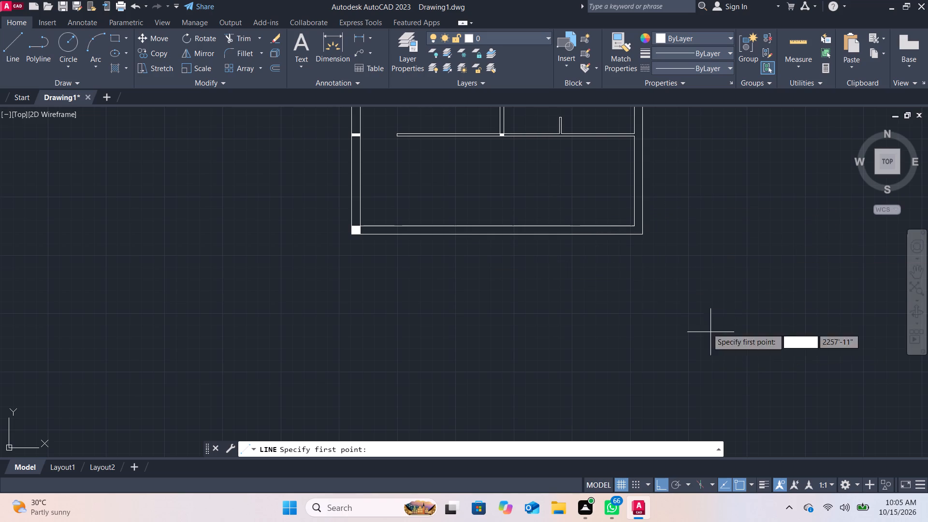
left_click(632, 226)
left_click(641, 225)
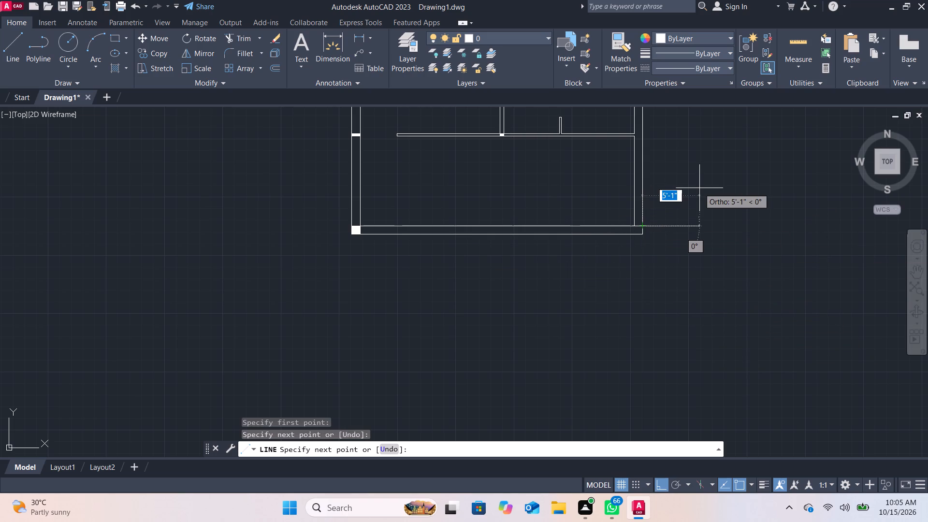
key("Return")
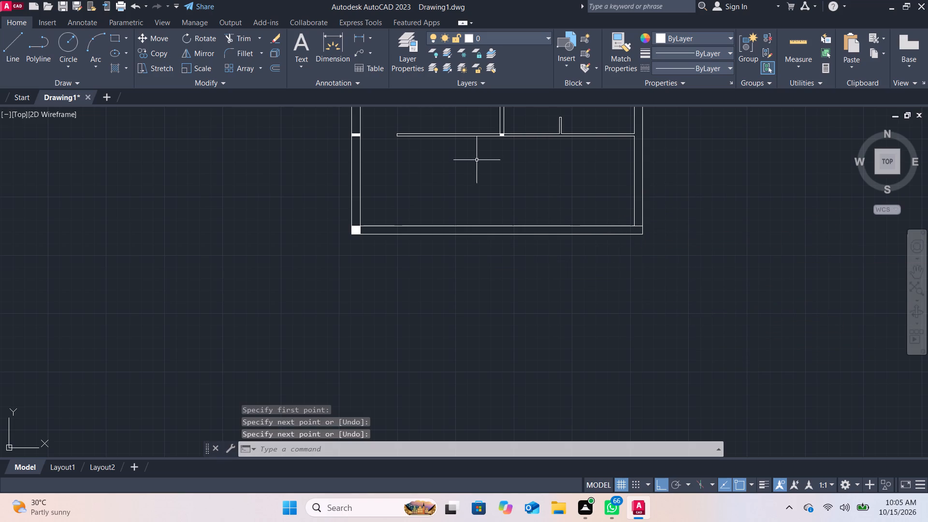
left_click(14, 54)
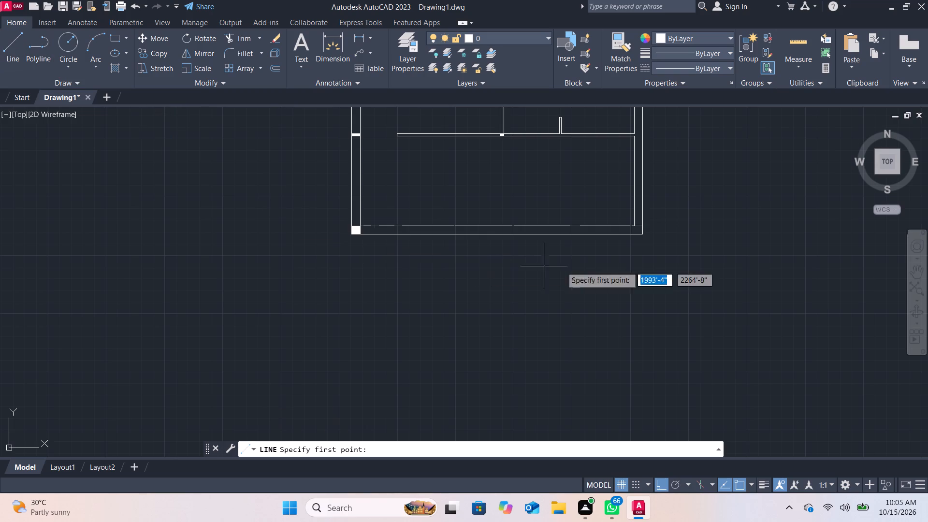
scroll(593, 250, "up", 1)
left_click(656, 213)
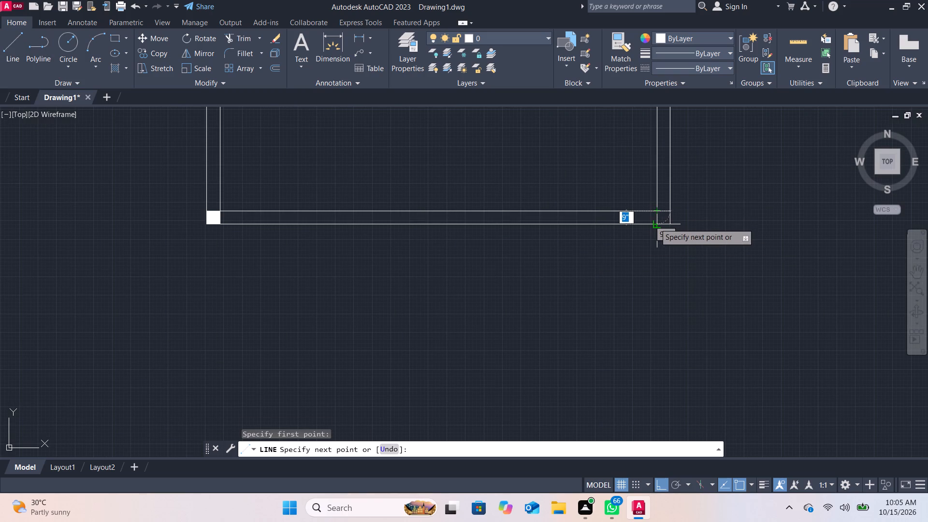
left_click(655, 223)
key("Return")
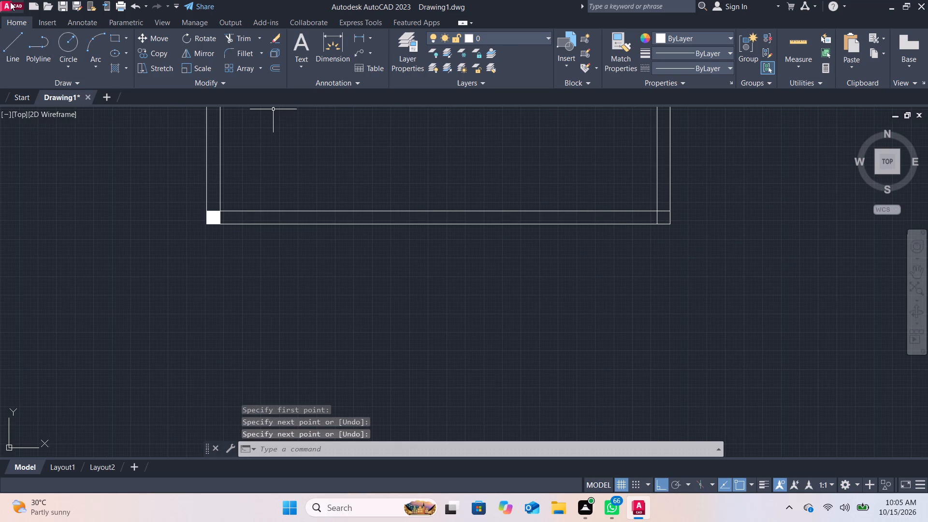
Fill the lower-right corner square of the outer walls with a solid hatch as a column.
left_click(123, 69)
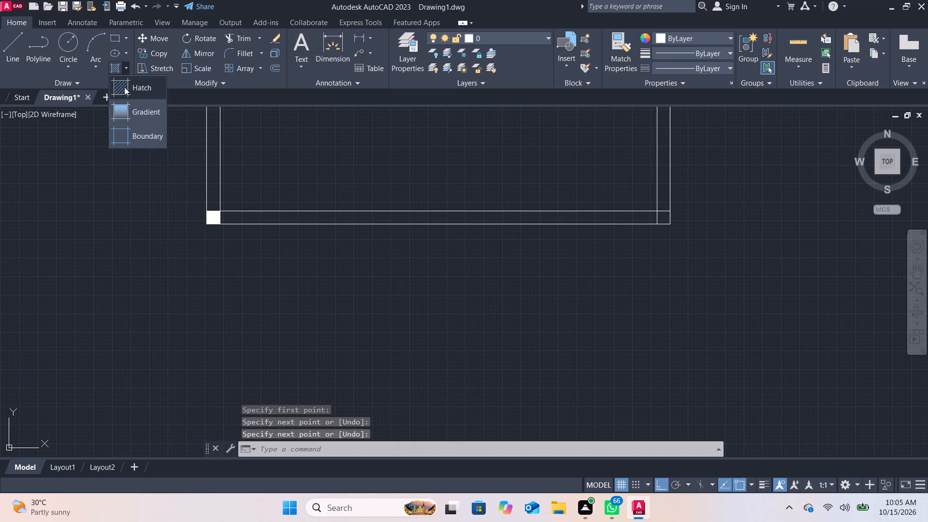
left_click(124, 87)
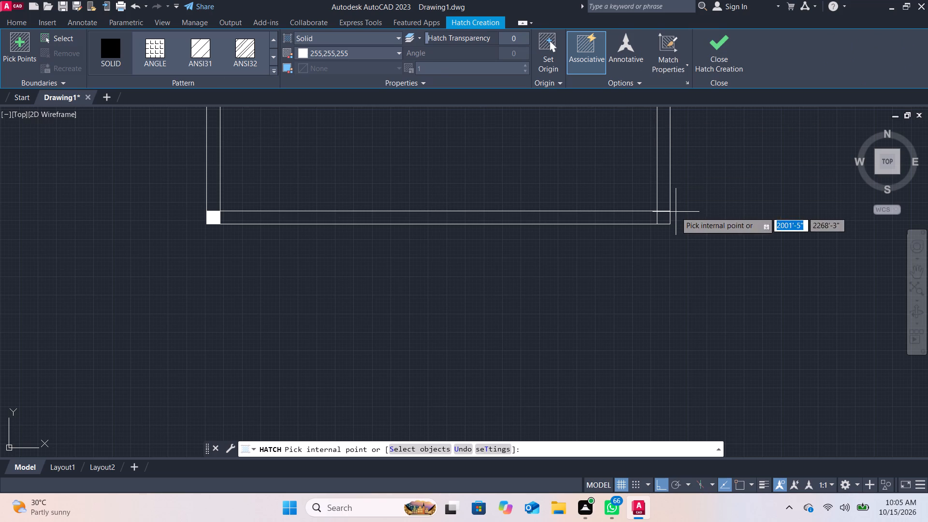
left_click(659, 214)
left_click(709, 49)
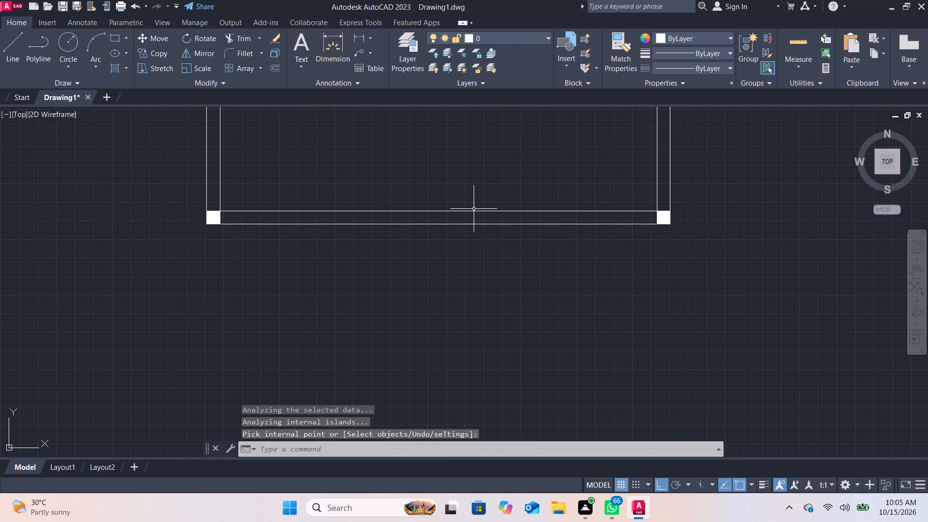
Draw two 9" horizontal lines across the right outer wall and a vertical inner-face line, enclosing its junction with the long lower partition.
middle_click_drag(533, 148, 484, 285)
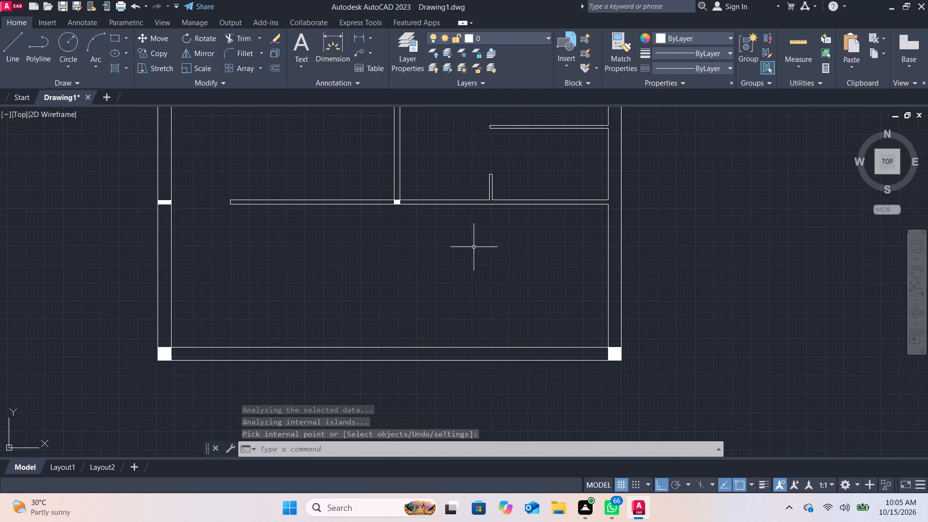
left_click(0, 52)
left_click(20, 51)
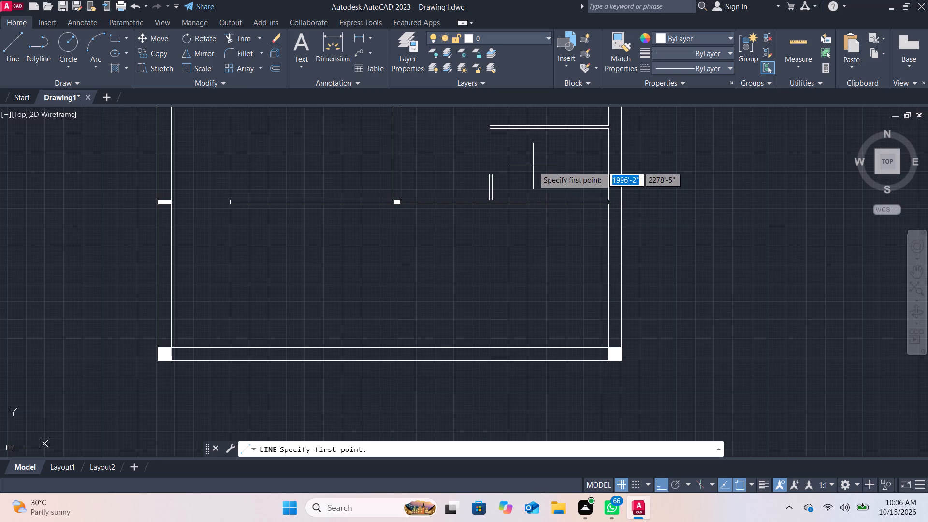
middle_click_drag(533, 166, 521, 216)
scroll(566, 240, "up", 3)
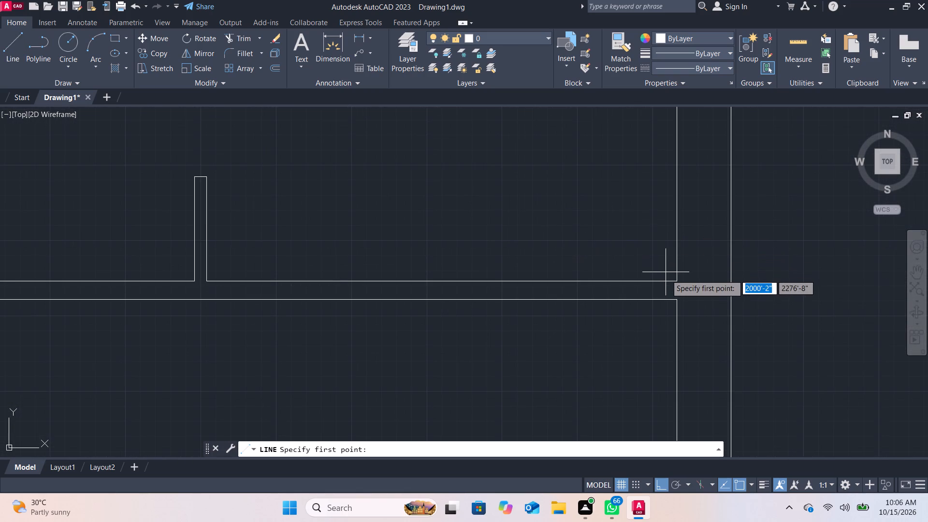
left_click(675, 278)
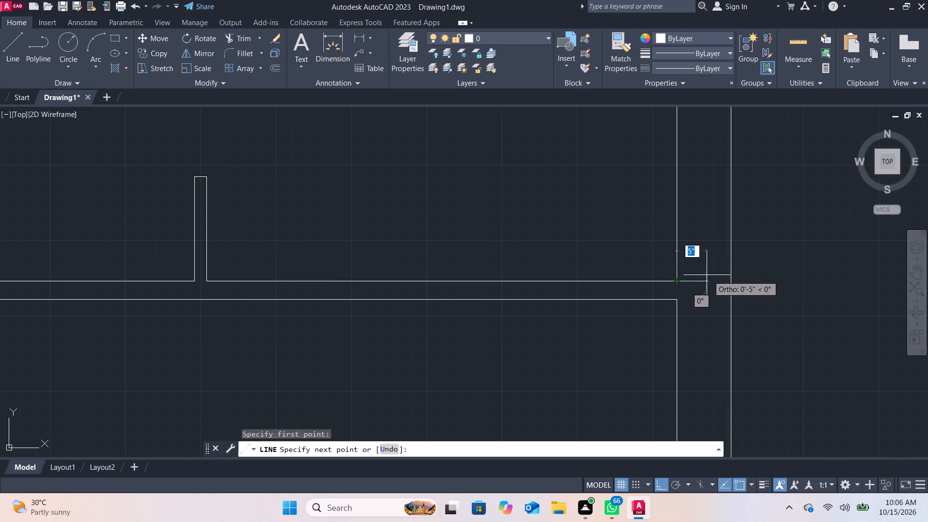
left_click(730, 281)
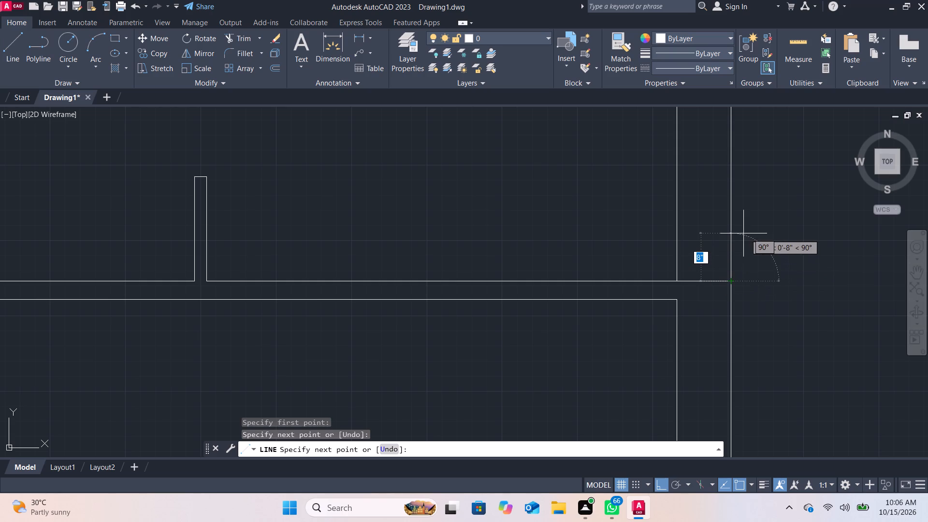
key("Return")
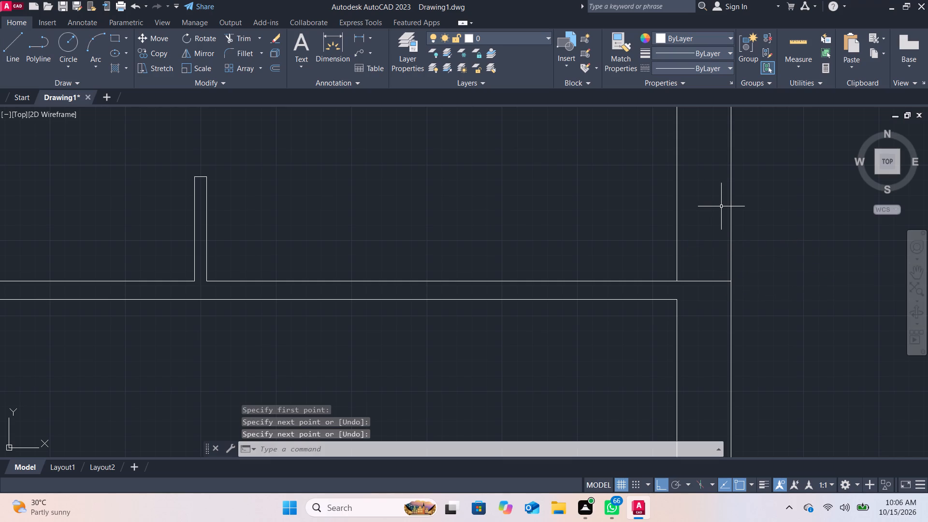
left_click(11, 32)
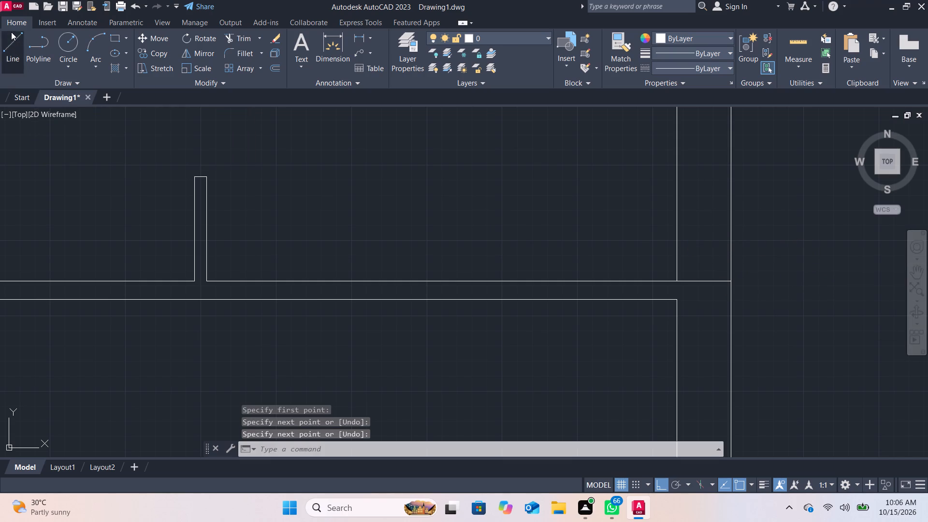
left_click(677, 301)
left_click(677, 282)
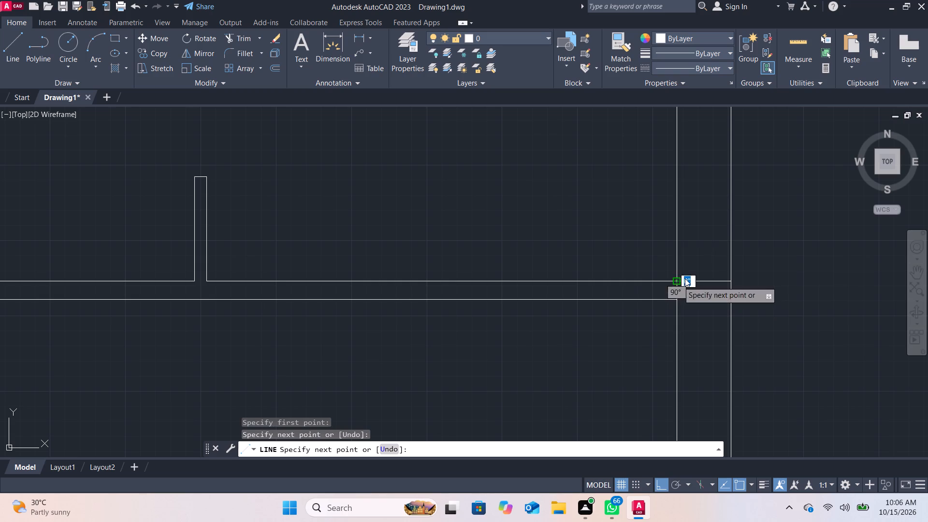
key("Return")
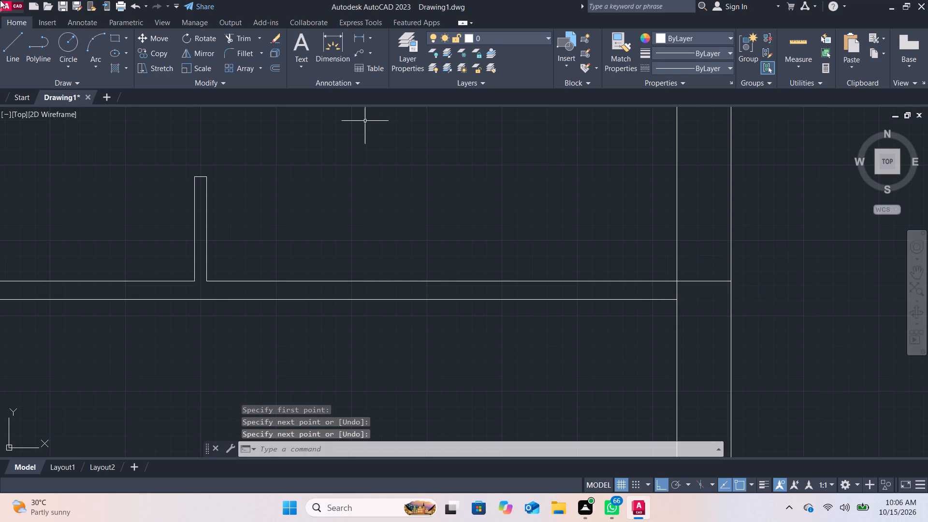
left_click(4, 43)
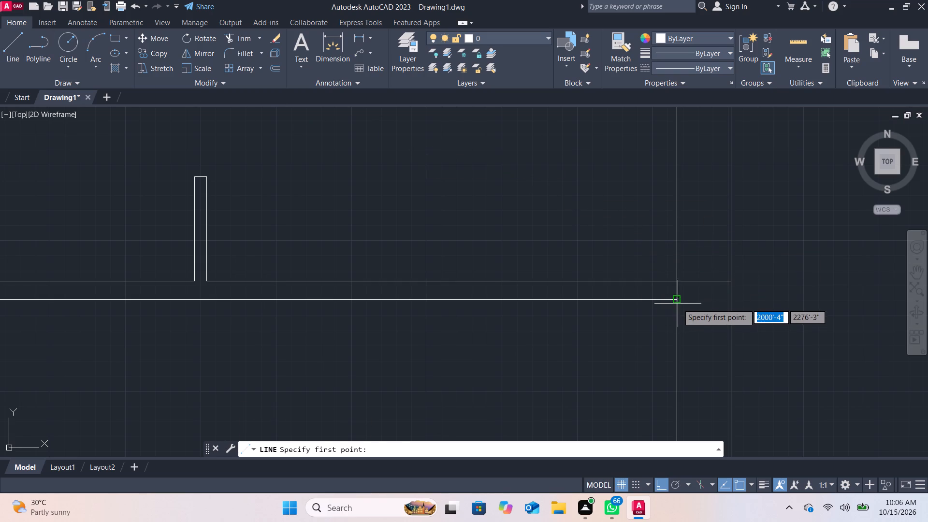
left_click(676, 302)
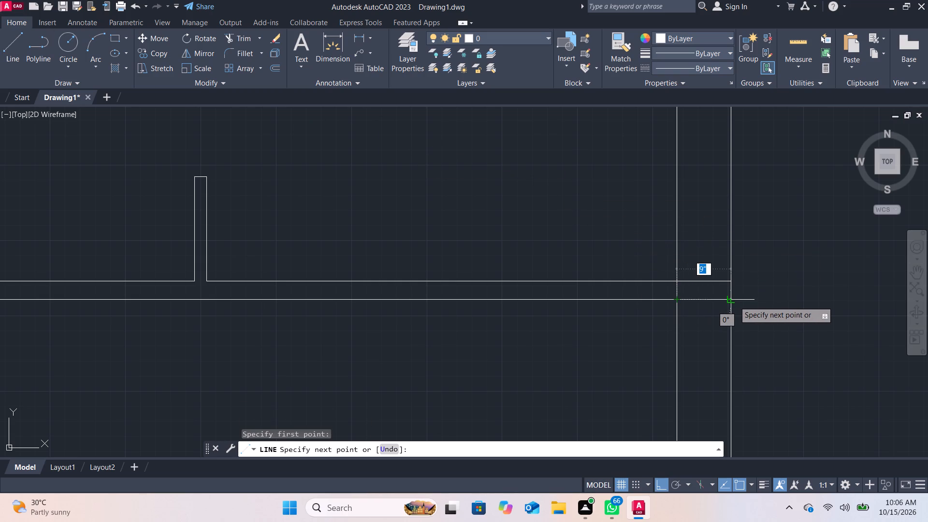
left_click(731, 298)
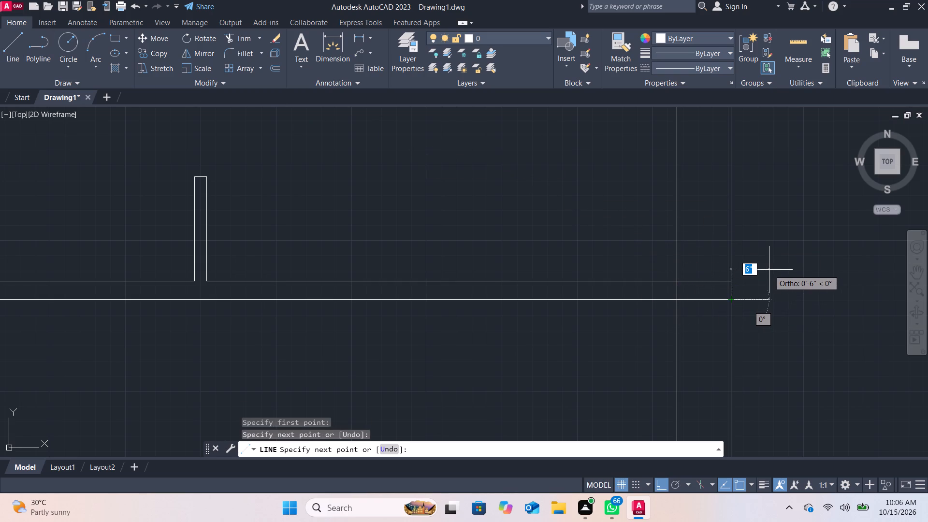
key("Return")
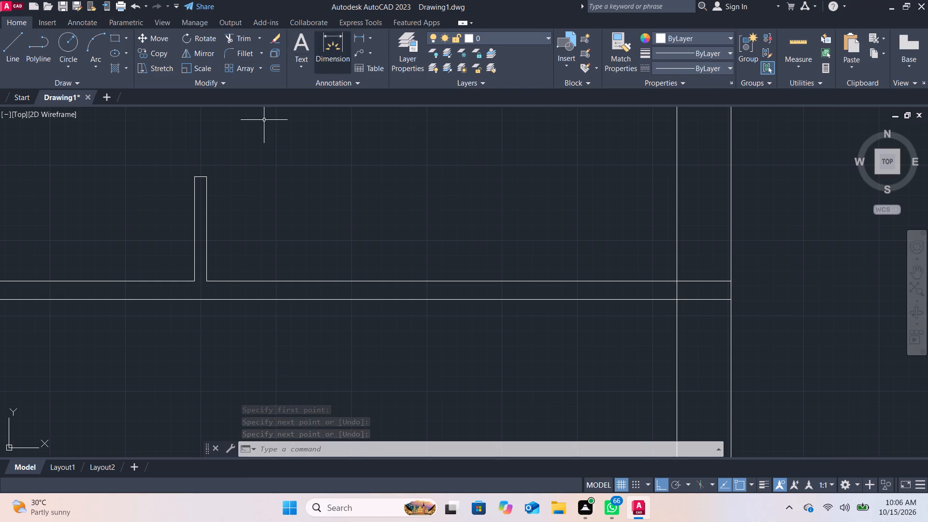
Fill the enclosed junction of the long lower partition and the right outer wall with a solid hatch as a column.
left_click(132, 64)
left_click(123, 68)
left_click(133, 88)
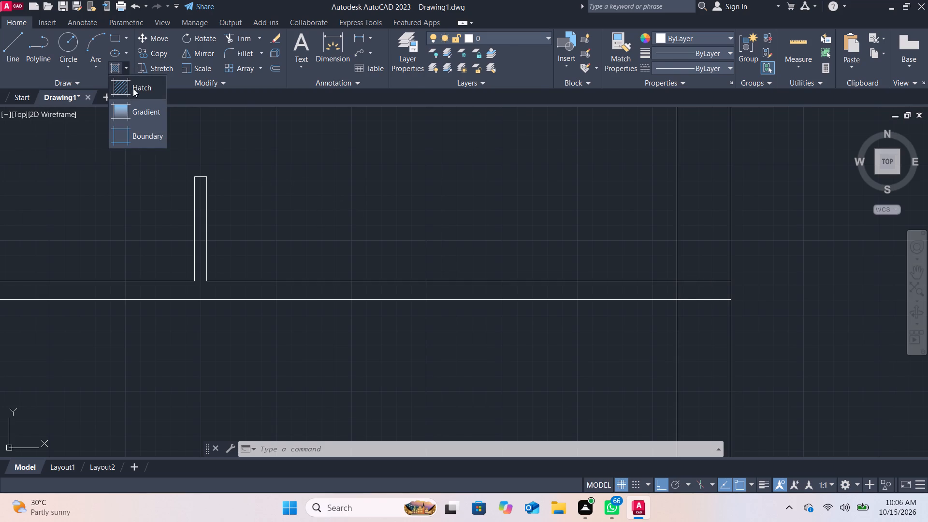
left_click(693, 295)
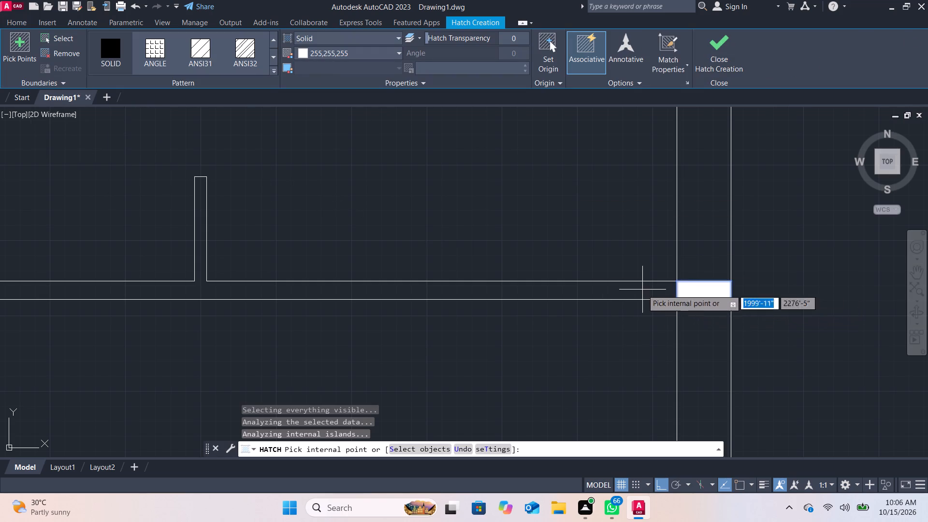
scroll(608, 213, "down", 2)
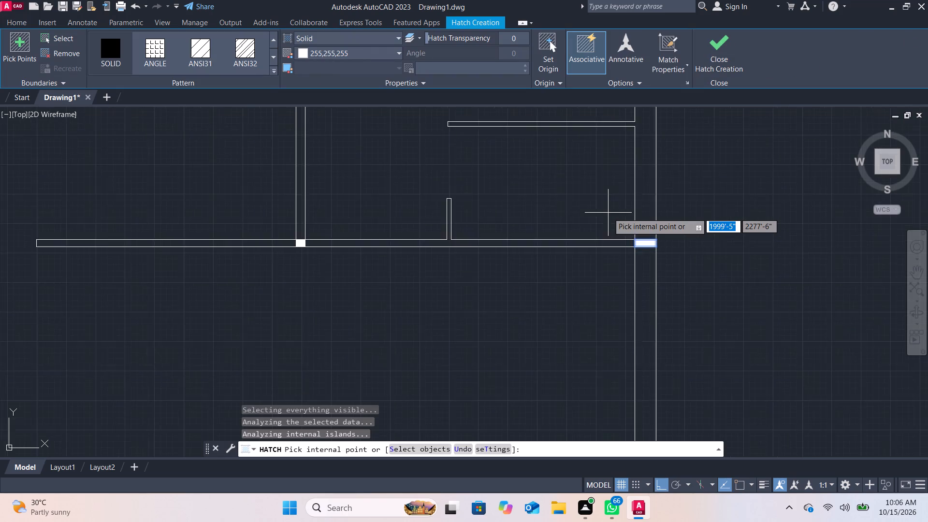
scroll(608, 213, "down", 1)
middle_click_drag(608, 213, 612, 282)
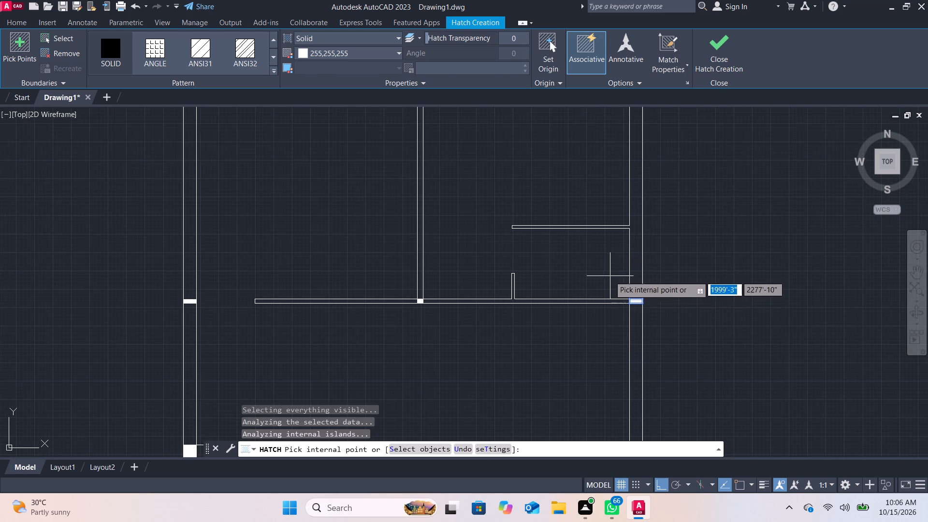
left_click(727, 41)
Draw two 9" horizontal lines across the right outer wall and a vertical inner-face line, enclosing its junction with the short partition above.
middle_click_drag(725, 262, 702, 377)
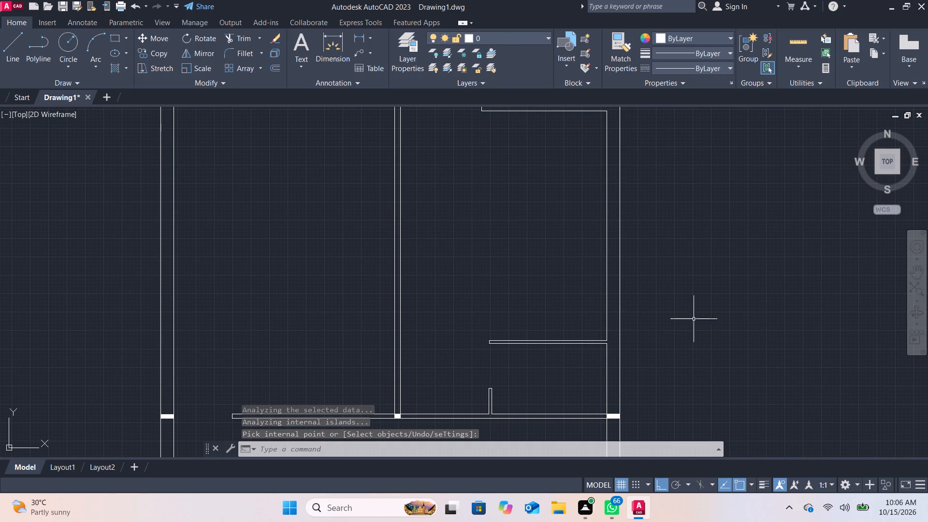
scroll(521, 322, "up", 2)
middle_click_drag(521, 316, 497, 264)
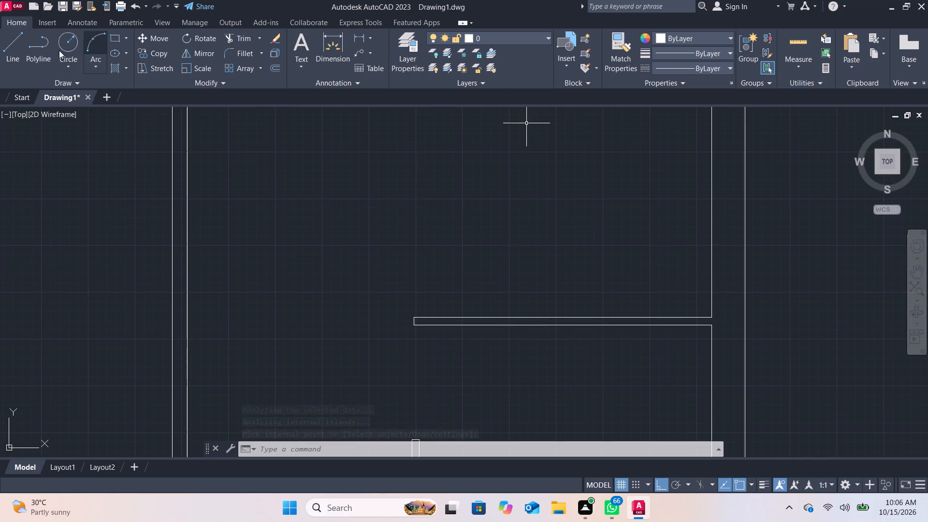
left_click(8, 46)
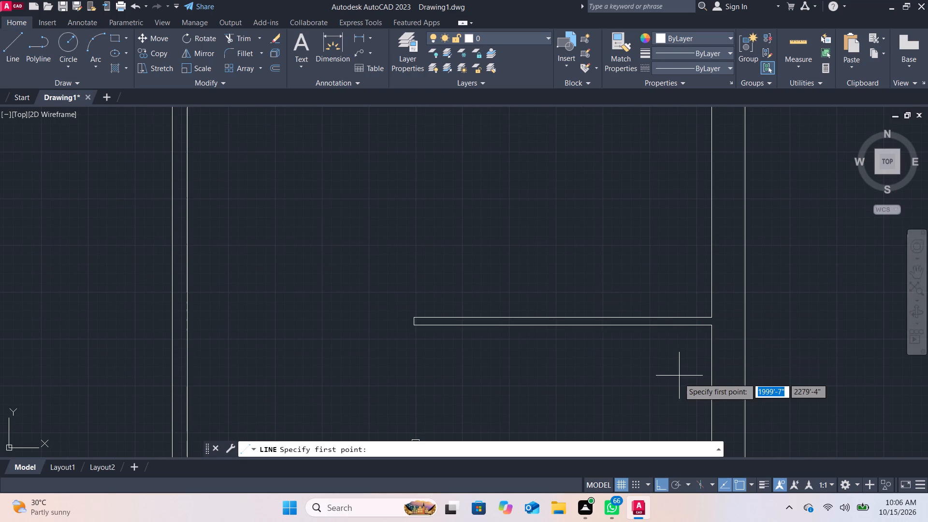
scroll(678, 380, "up", 1)
middle_click_drag(678, 380, 526, 346)
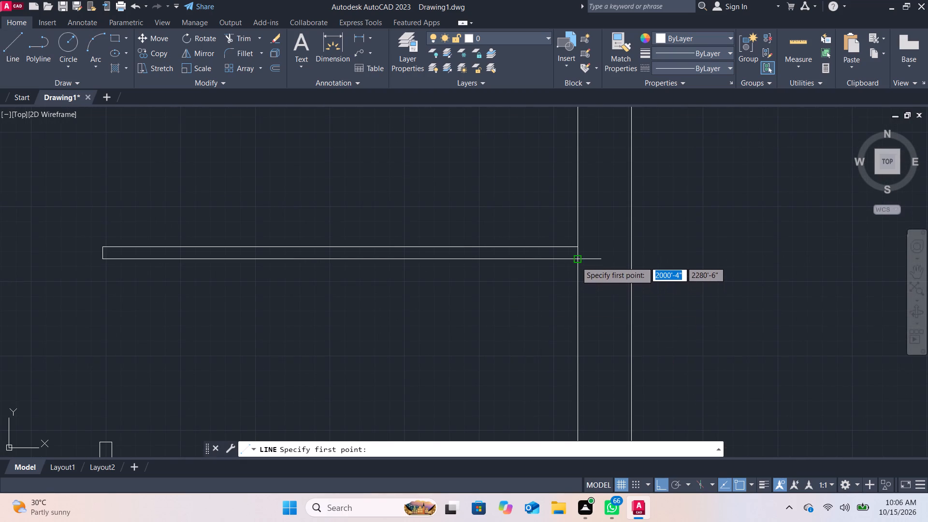
left_click(576, 261)
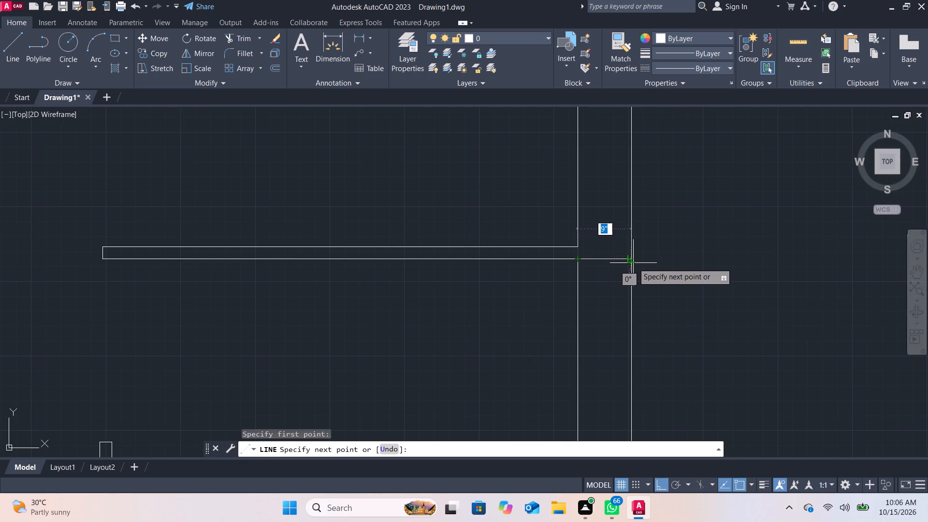
left_click(631, 261)
key("Return")
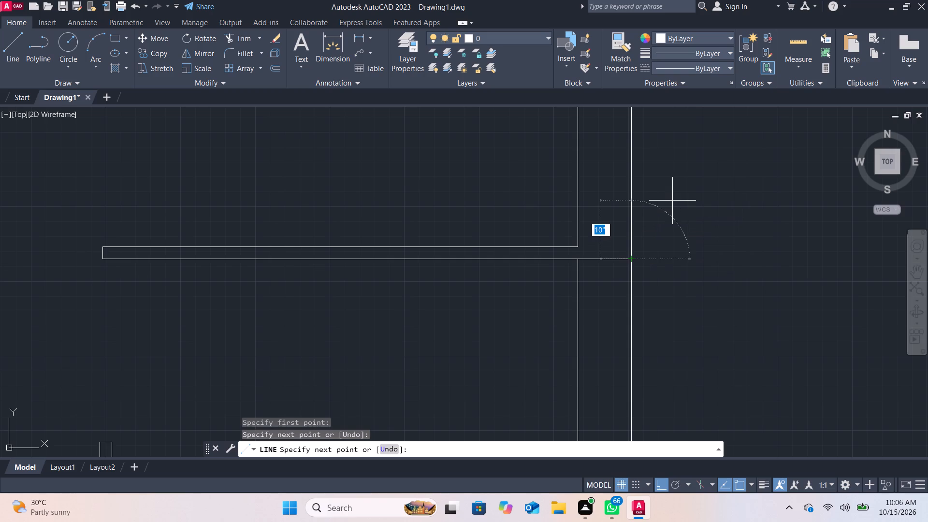
left_click(11, 43)
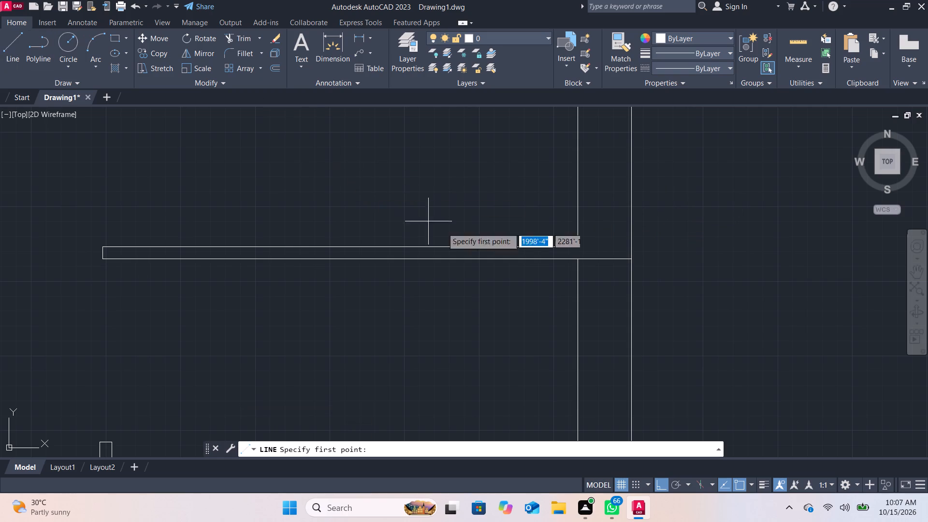
left_click(577, 262)
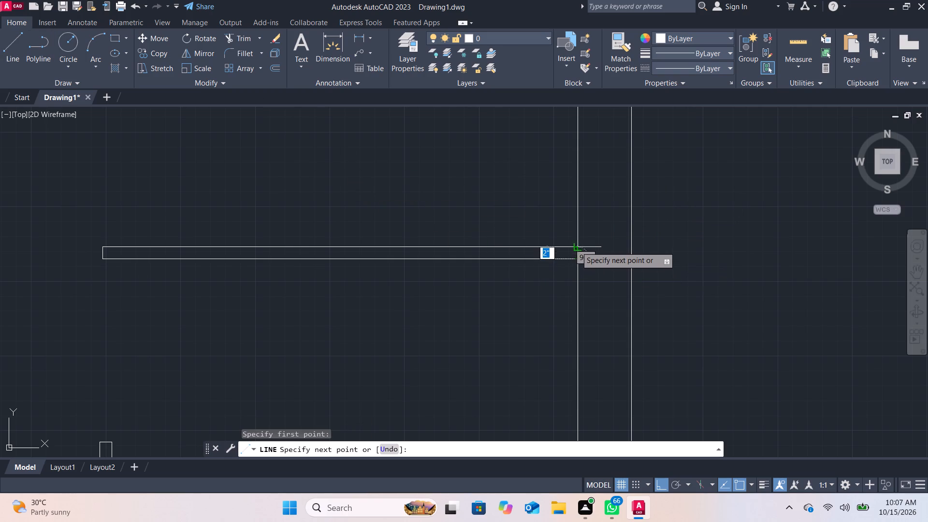
left_click(576, 246)
key("Return")
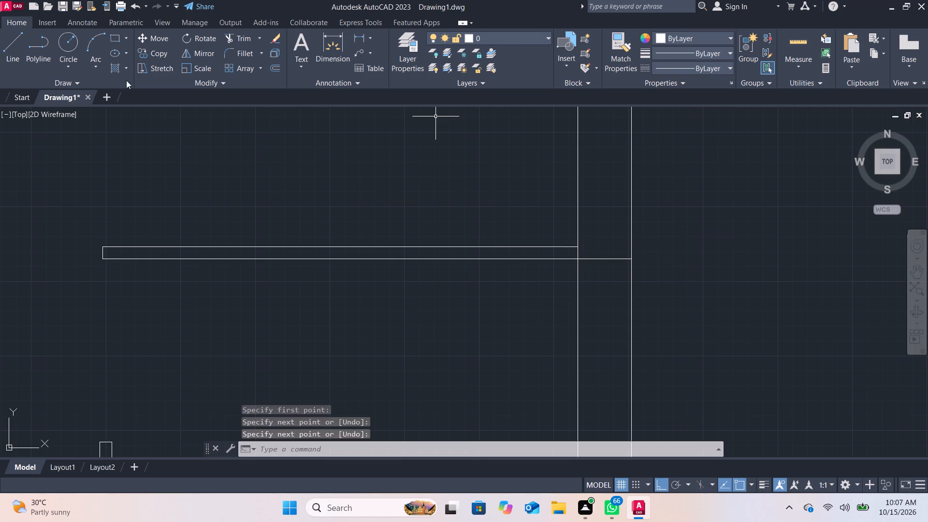
left_click(5, 48)
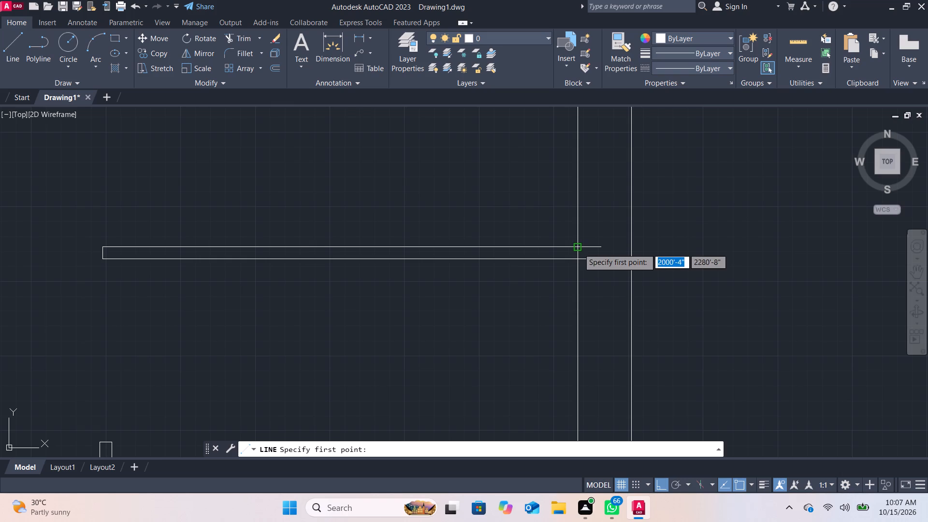
left_click(577, 246)
left_click(633, 246)
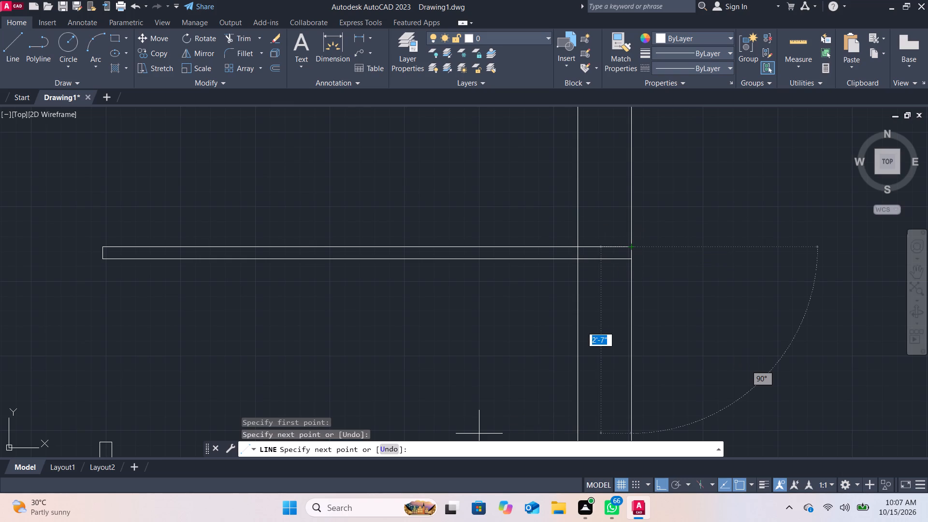
key("Return")
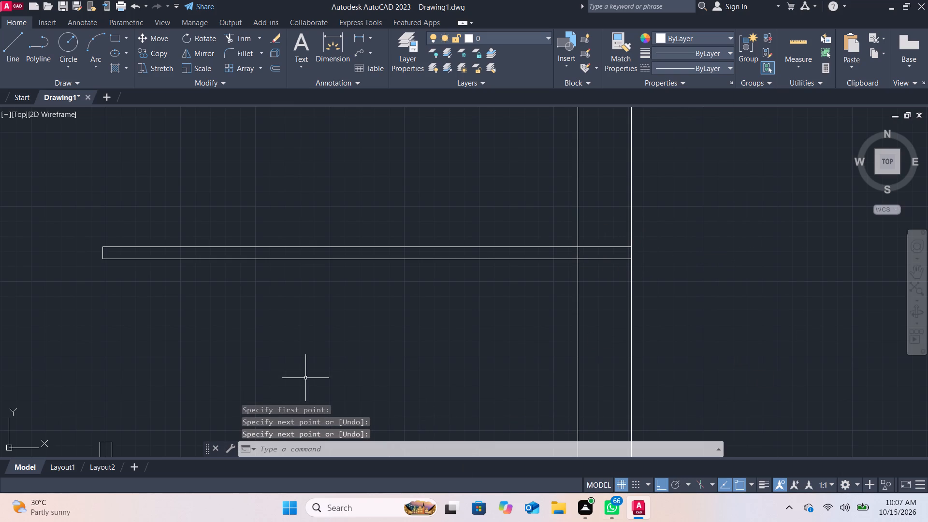
Fill the enclosed junction of the short partition and the right outer wall with a solid hatch as a column.
left_click(126, 72)
left_click(126, 72)
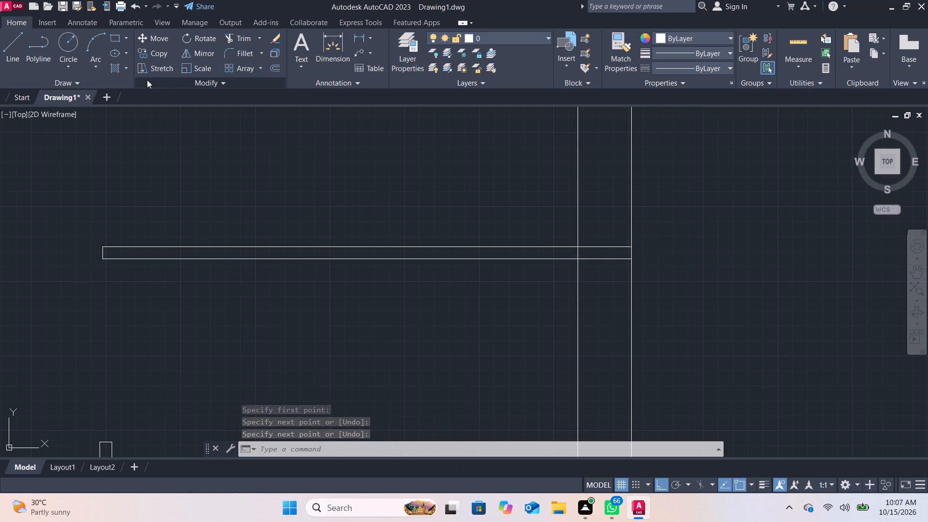
left_click(124, 68)
left_click(118, 82)
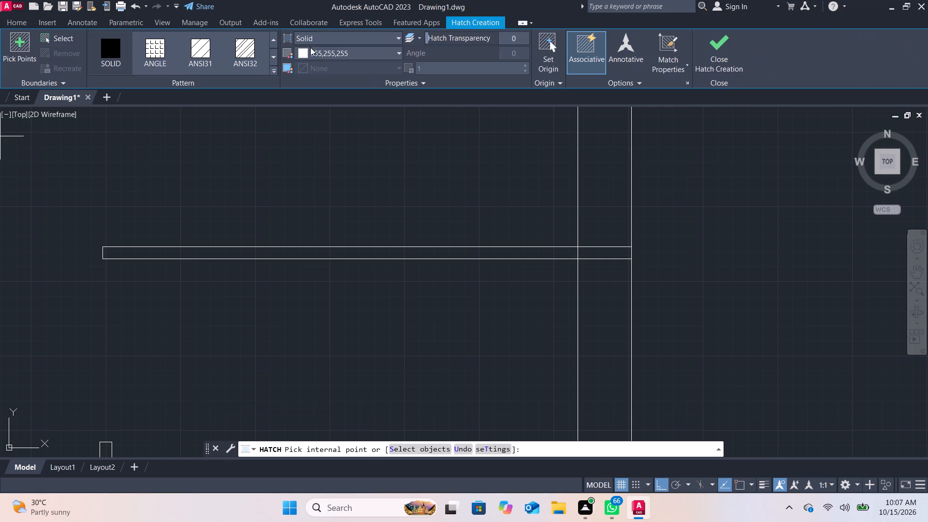
left_click(601, 250)
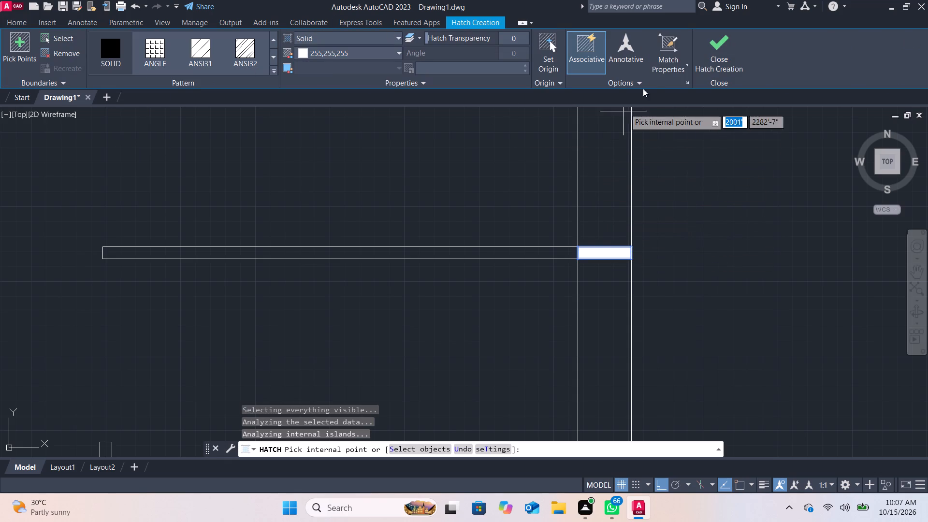
left_click(708, 54)
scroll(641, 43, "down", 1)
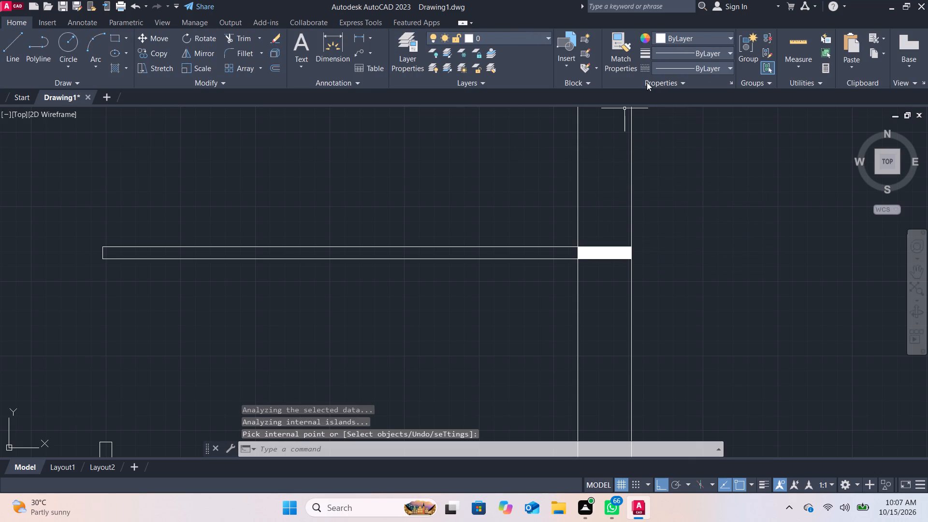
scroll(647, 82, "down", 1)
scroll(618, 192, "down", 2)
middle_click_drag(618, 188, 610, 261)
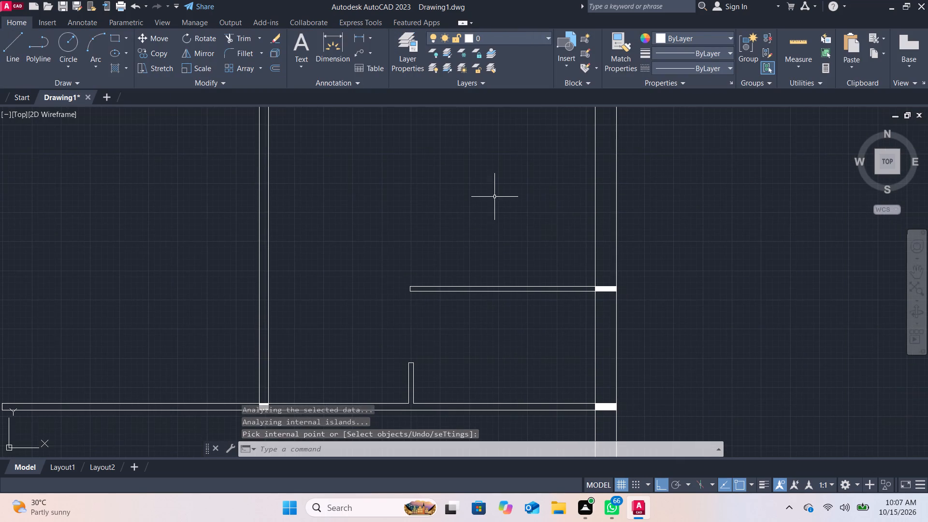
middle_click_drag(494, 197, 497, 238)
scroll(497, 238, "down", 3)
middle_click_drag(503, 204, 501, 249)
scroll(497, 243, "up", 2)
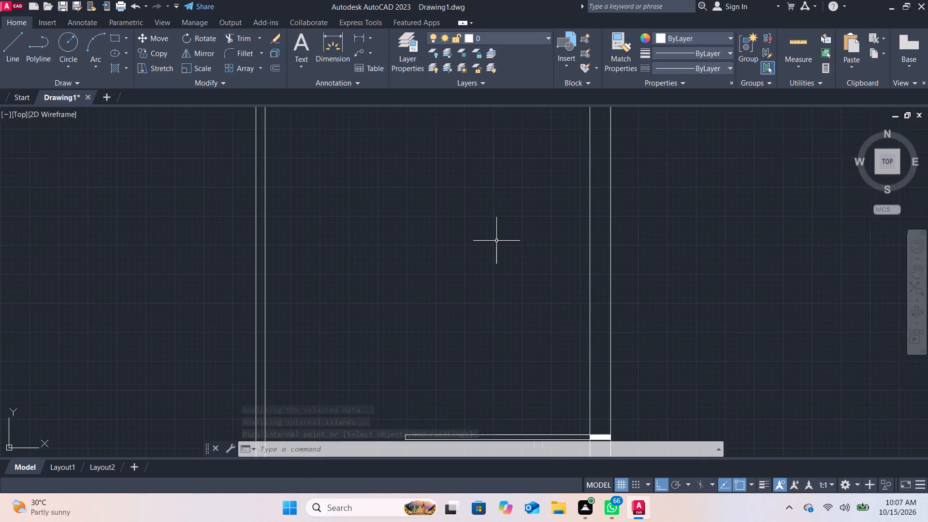
Draw two 9" horizontal lines across the right outer wall and a 3" inner-face line, enclosing its junction with the stubbed middle partition.
middle_click_drag(496, 239, 483, 304)
middle_click_drag(399, 232, 390, 296)
scroll(445, 200, "down", 1)
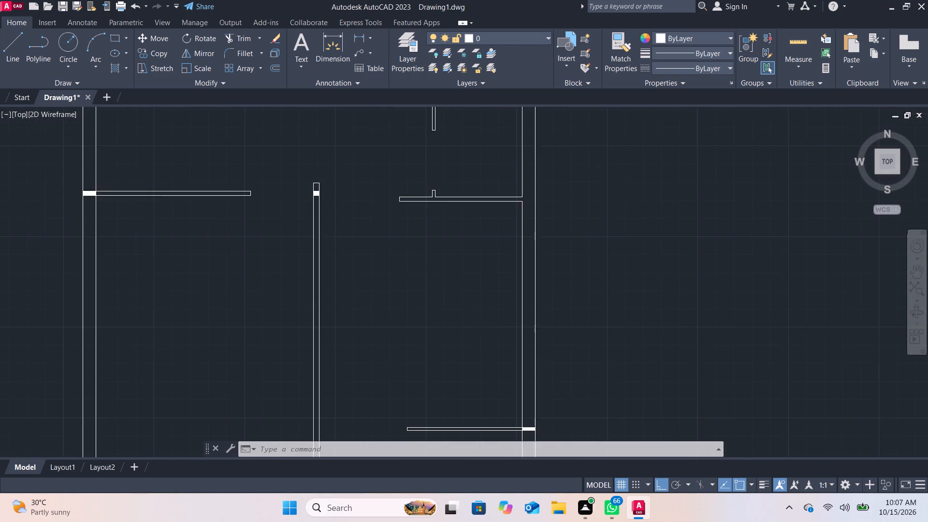
scroll(445, 200, "down", 2)
middle_click_drag(447, 232, 444, 309)
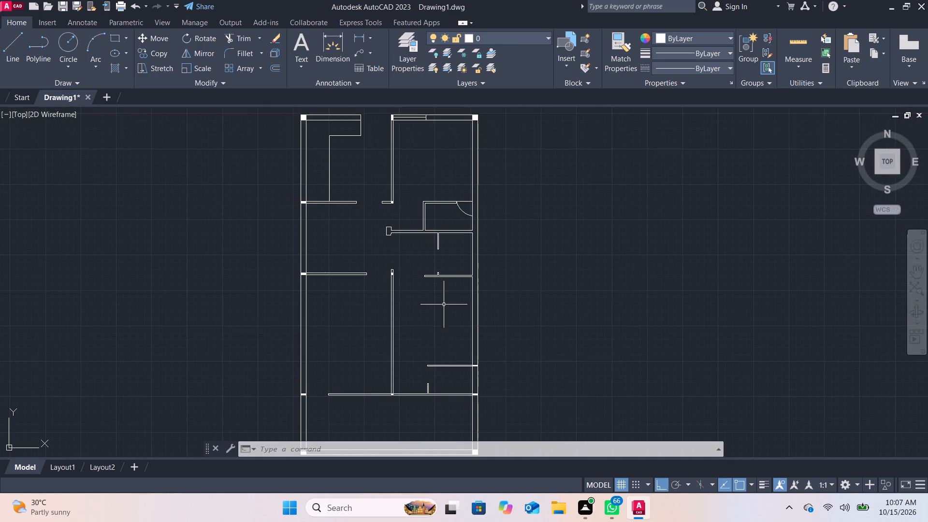
scroll(444, 302, "up", 1)
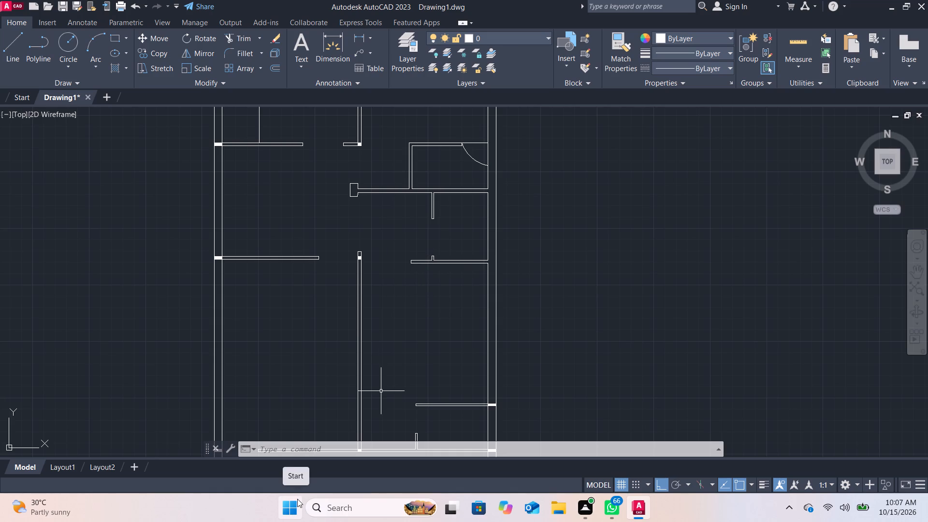
left_click(14, 43)
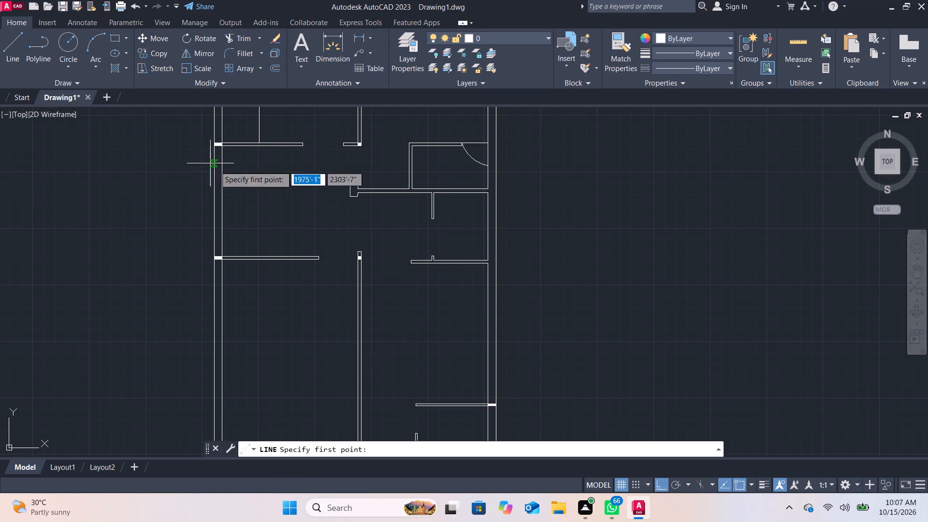
middle_click_drag(420, 283, 348, 245)
scroll(347, 245, "up", 2)
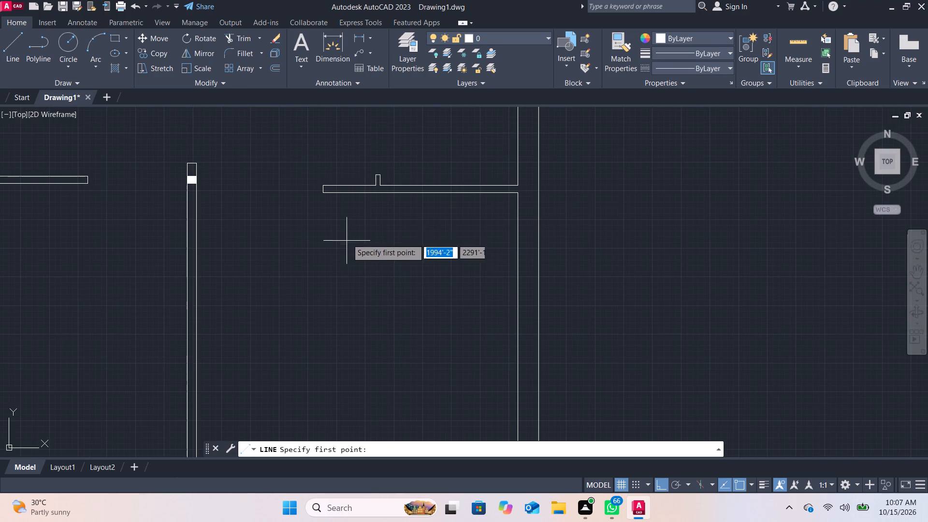
left_click(517, 194)
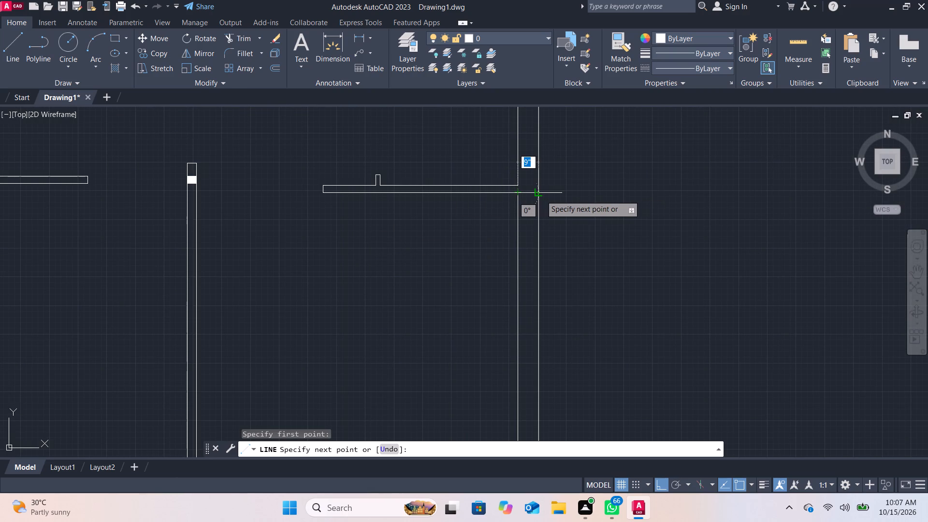
left_click(541, 195)
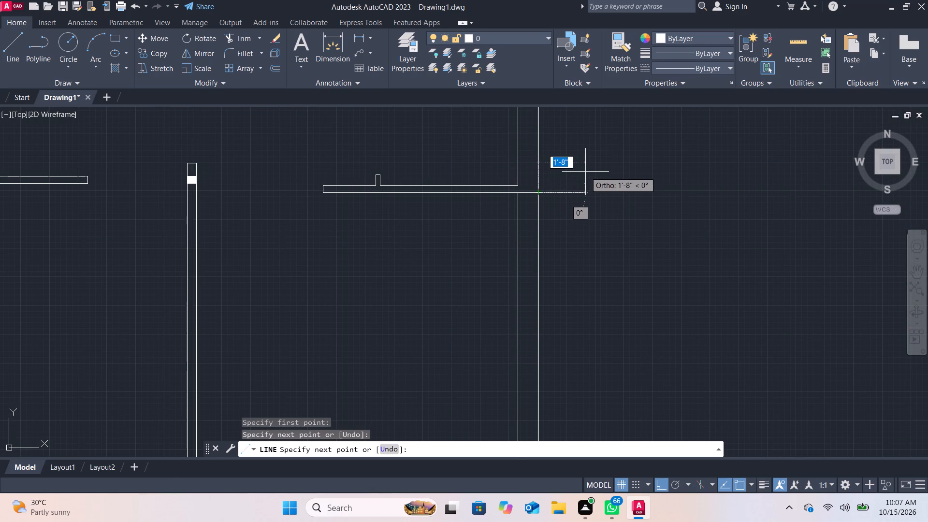
key("Return")
left_click(0, 50)
left_click(5, 48)
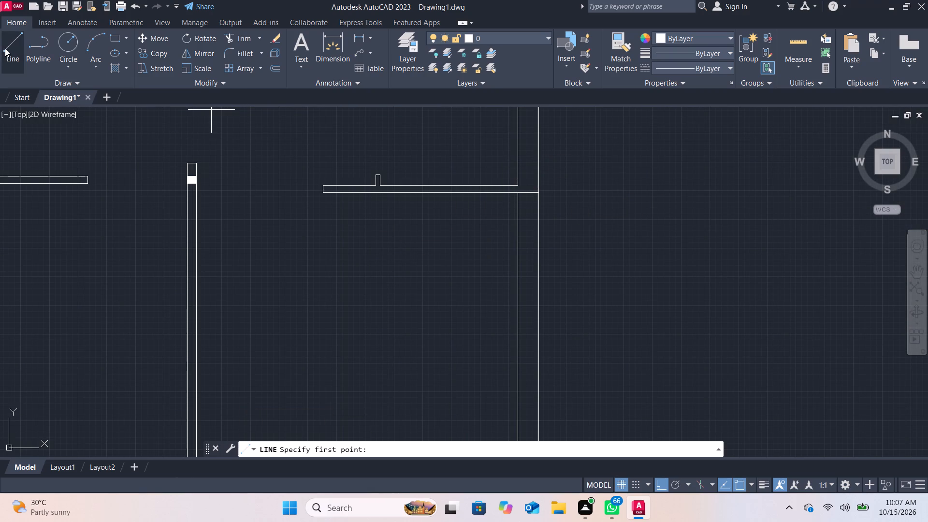
middle_click_drag(489, 218, 481, 258)
scroll(480, 260, "up", 2)
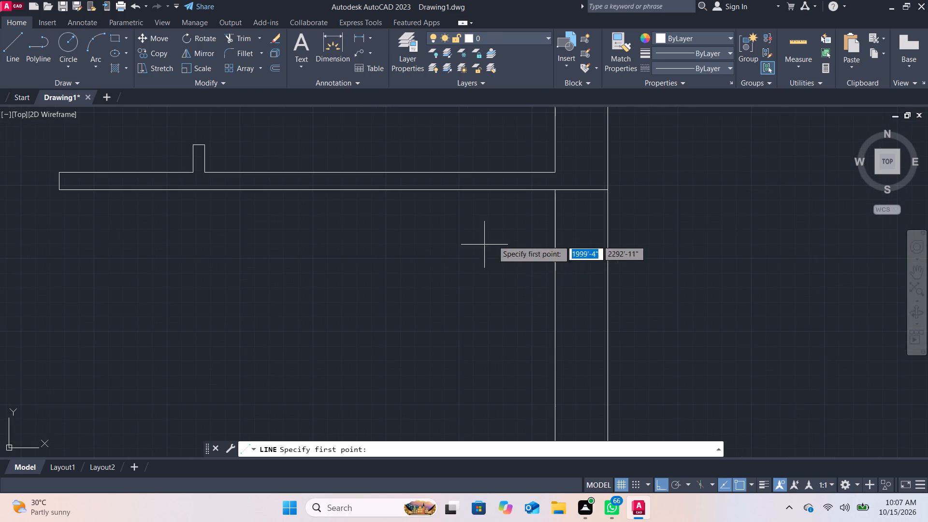
left_click(554, 174)
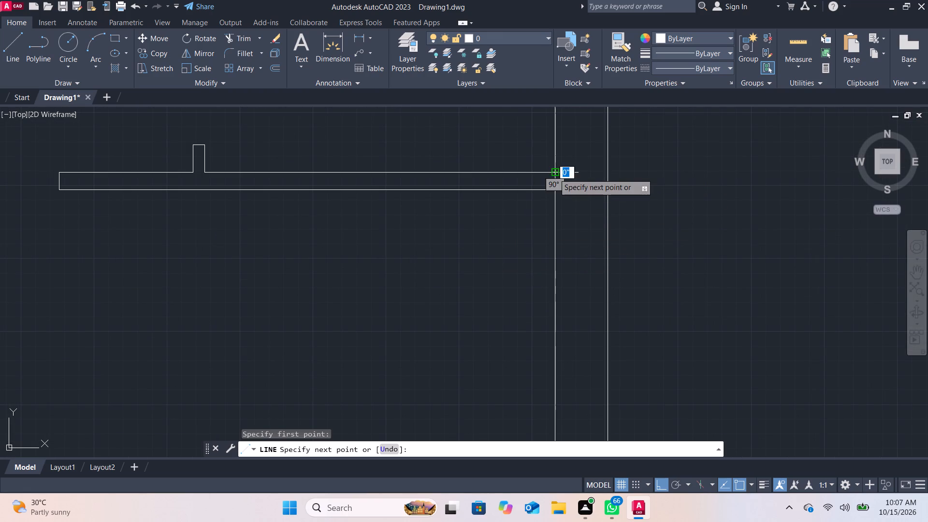
left_click(609, 173)
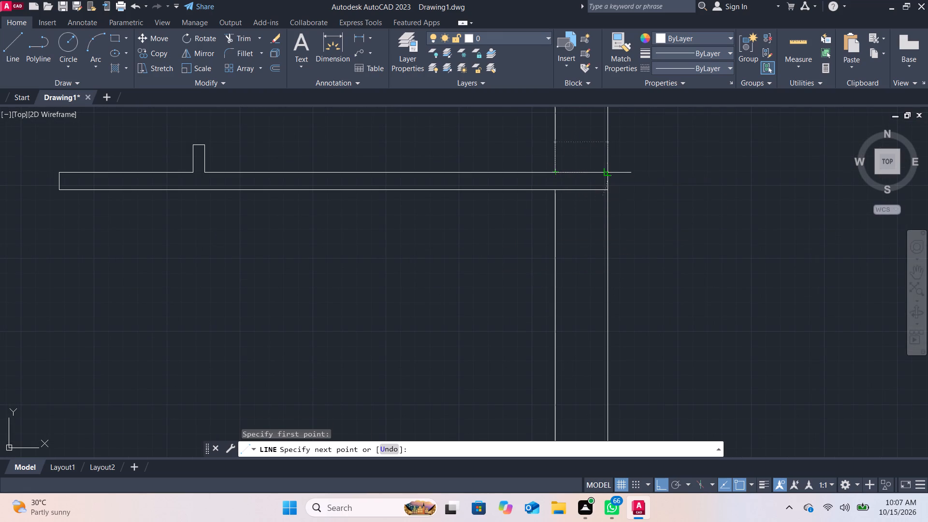
key("Return")
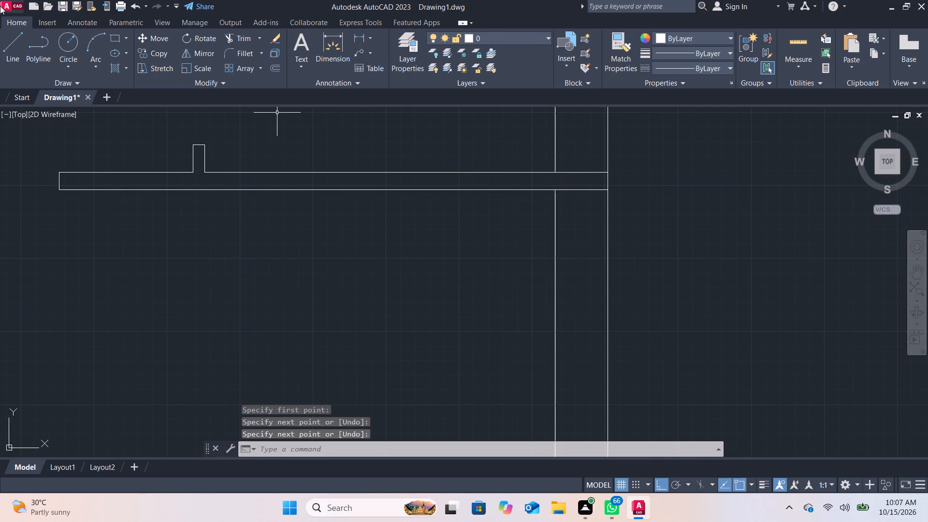
left_click(13, 58)
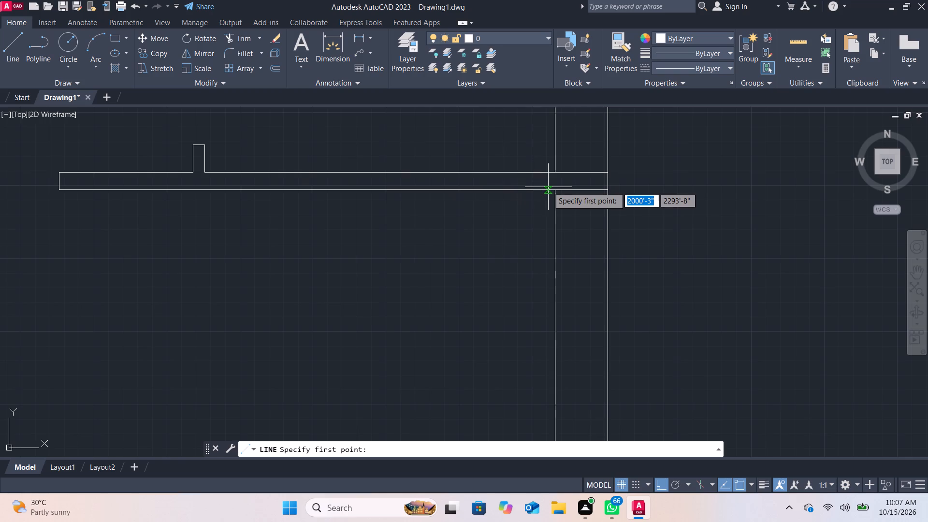
left_click(554, 188)
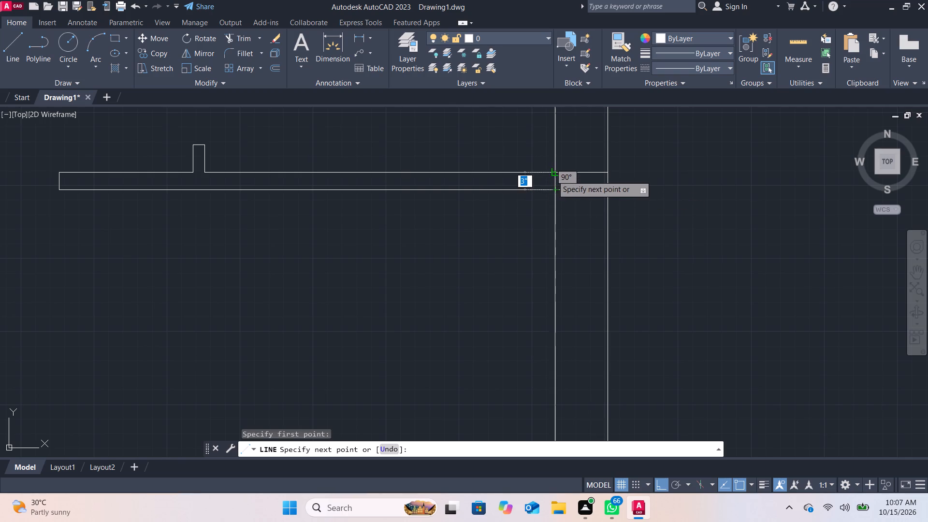
left_click(553, 175)
key("Return")
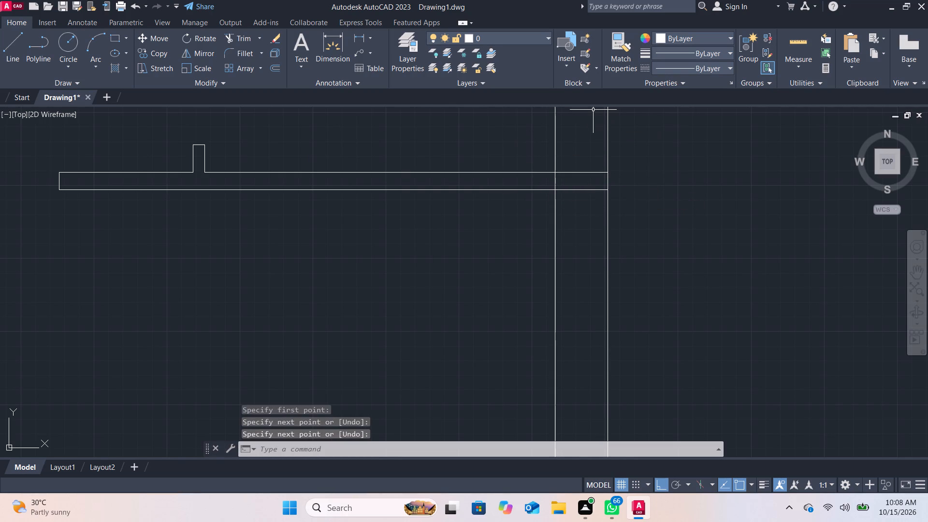
Fill the enclosed junction of the stubbed middle partition and the right outer wall with a solid hatch as a column.
left_click(123, 68)
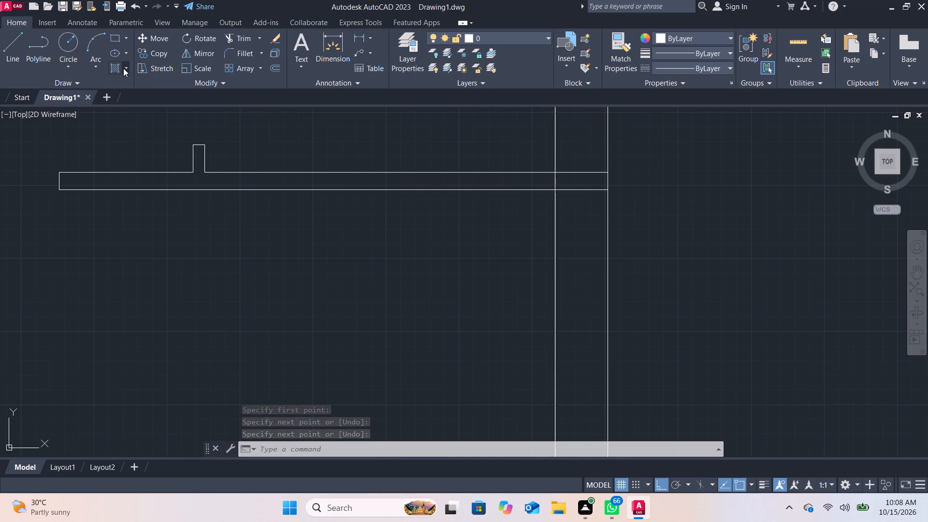
left_click(123, 84)
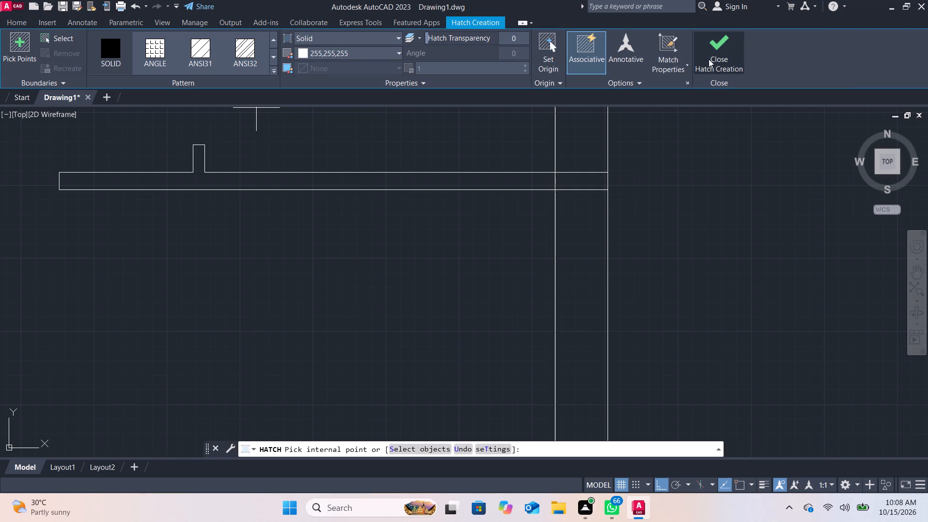
left_click(596, 188)
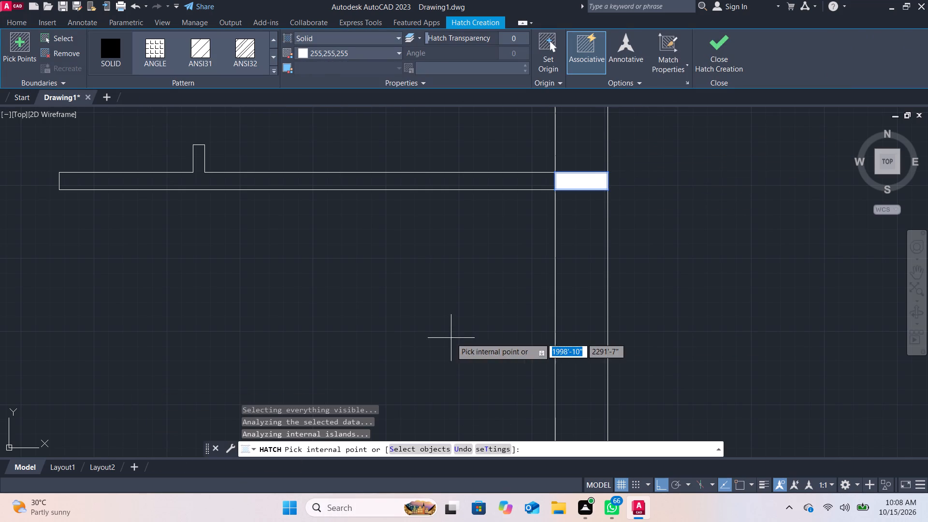
left_click(711, 42)
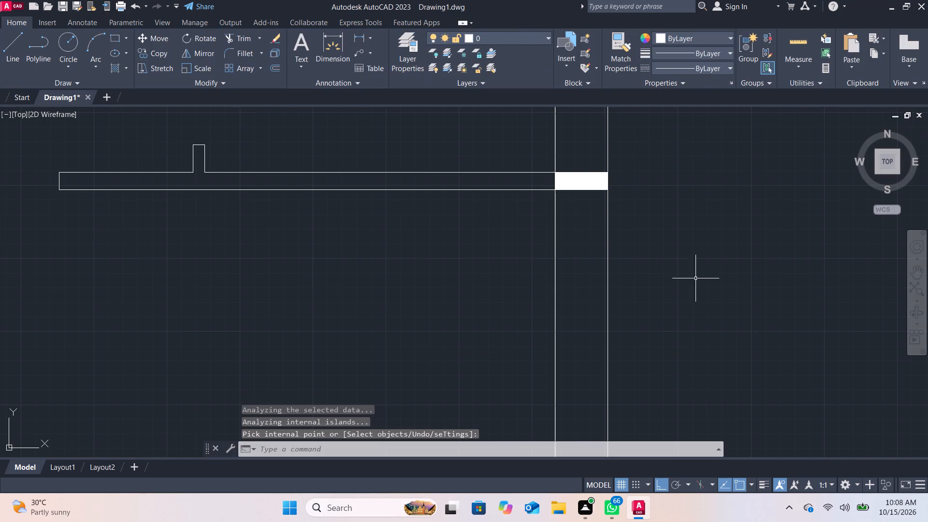
Draw two horizontal lines across the right outer wall, extending both faces of the upper partition beside the door arc.
scroll(668, 349, "down", 1)
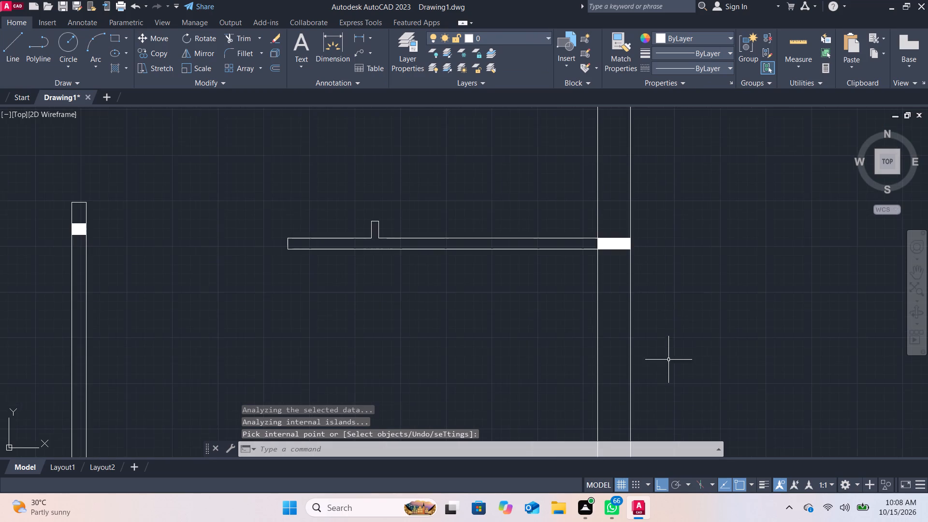
scroll(668, 366, "down", 2)
scroll(728, 342, "down", 1)
middle_click_drag(728, 342, 703, 387)
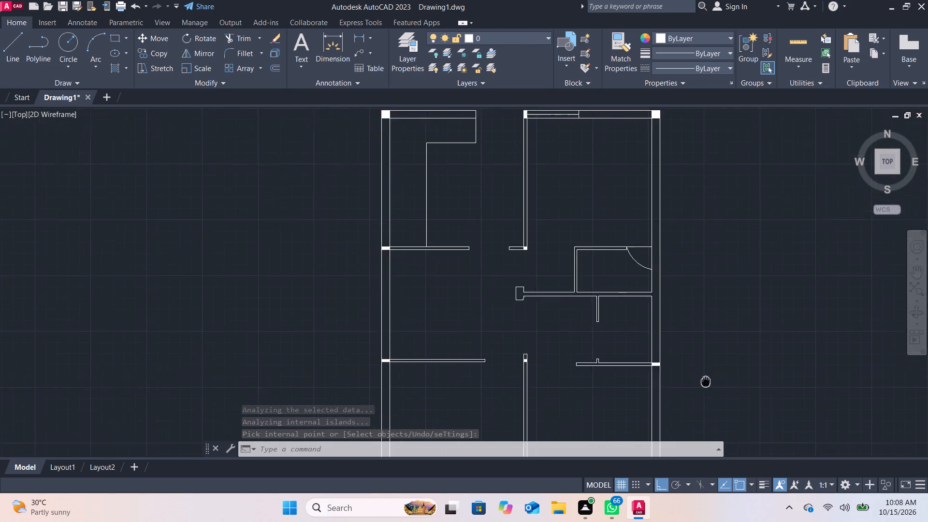
middle_click_drag(703, 387, 683, 433)
scroll(664, 358, "up", 2)
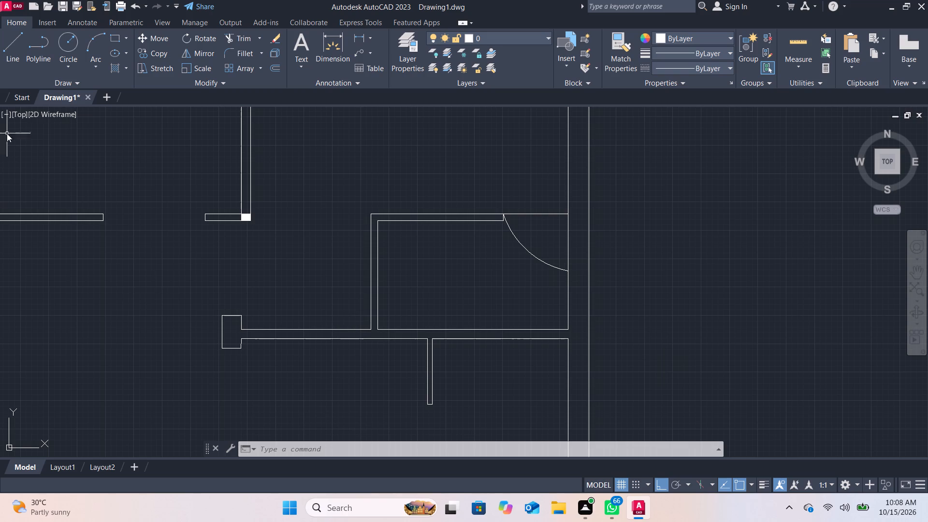
left_click(0, 58)
left_click(5, 53)
middle_click_drag(675, 312, 664, 412)
scroll(644, 377, "up", 3)
scroll(643, 375, "down", 2)
middle_click_drag(643, 375, 649, 411)
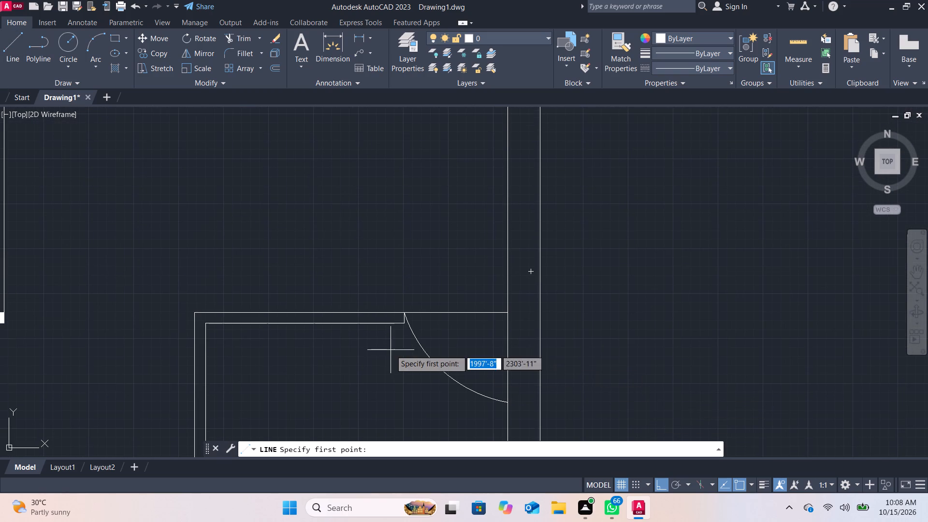
left_click(507, 325)
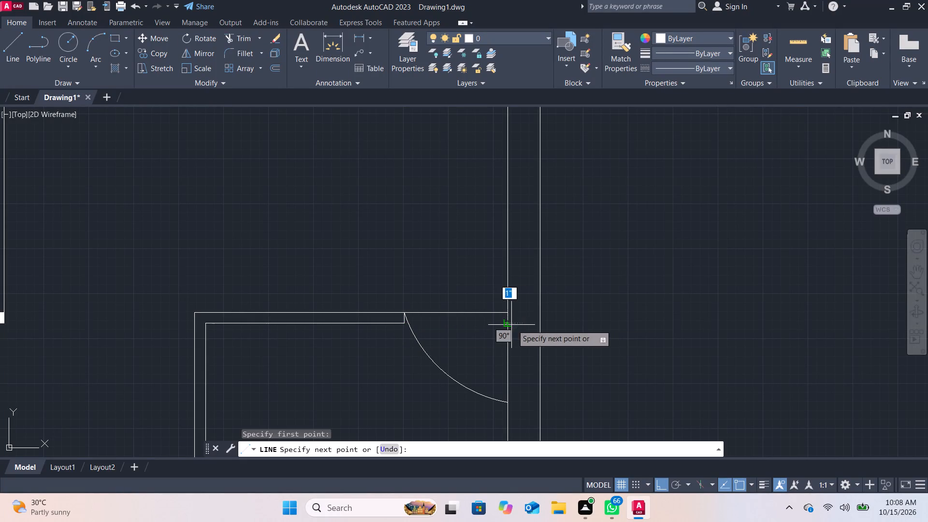
left_click(542, 322)
key("Return")
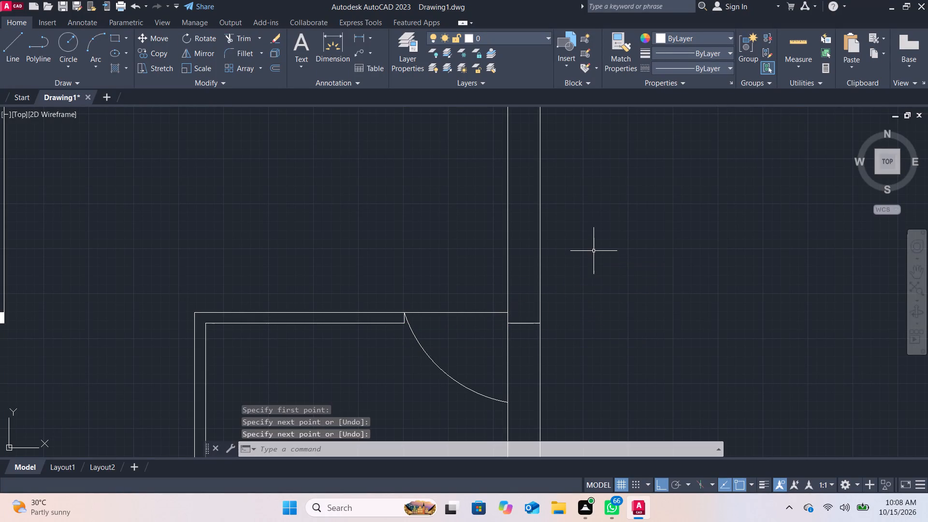
left_click(11, 52)
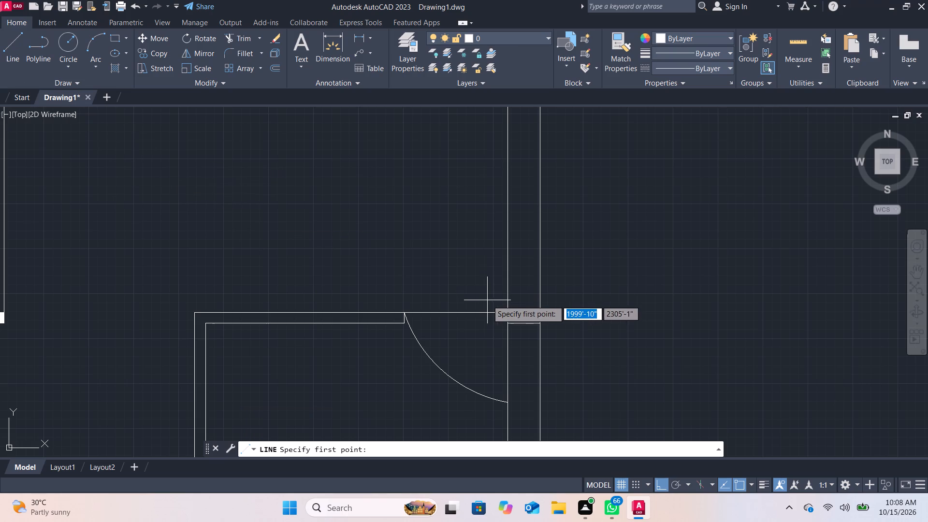
left_click(506, 313)
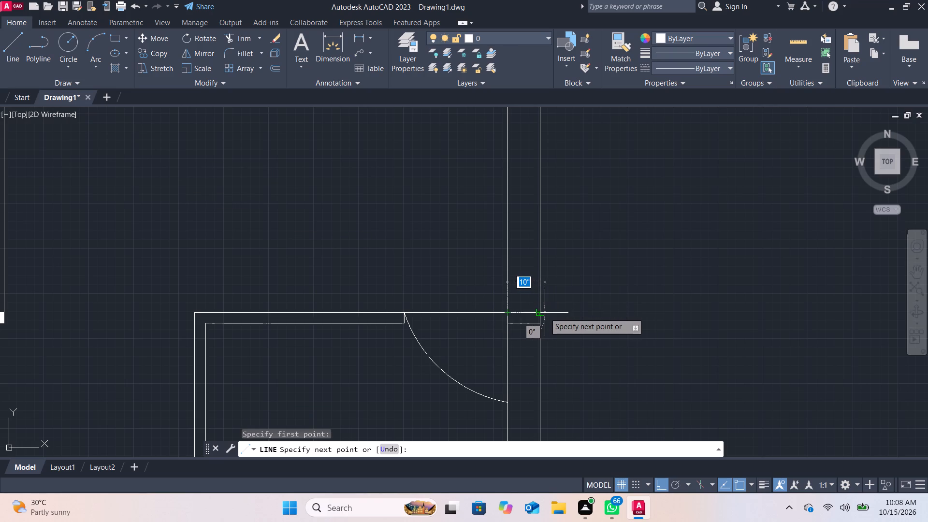
left_click(543, 313)
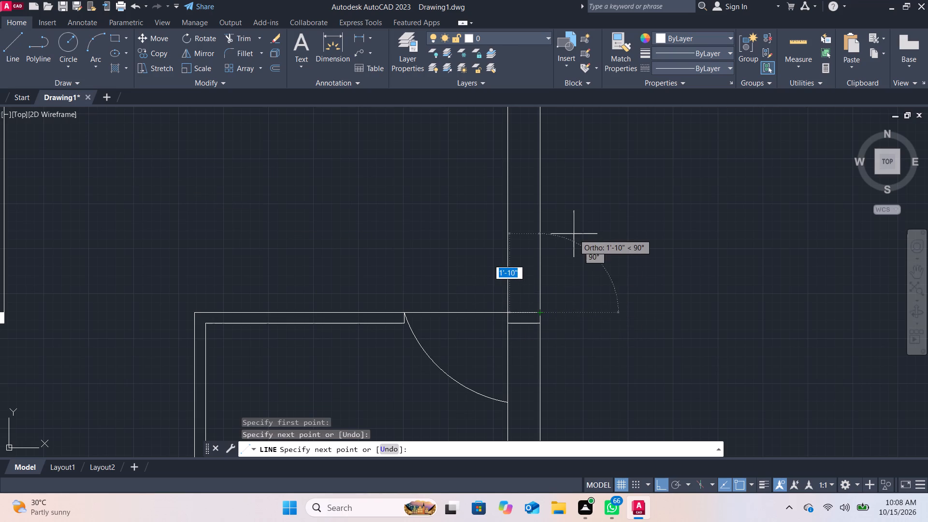
key("Return")
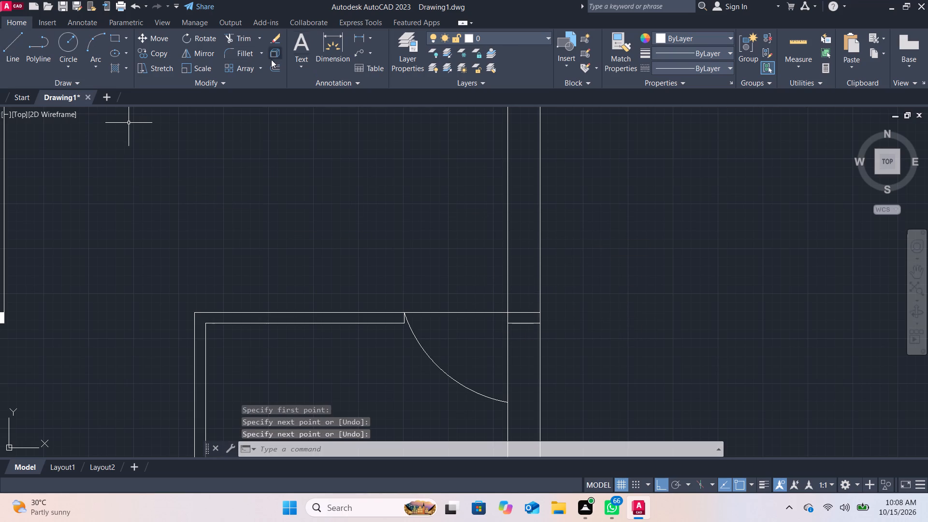
Fill the enclosed part of the right outer wall beside the door arc with a solid hatch as a column.
left_click(123, 66)
left_click(123, 87)
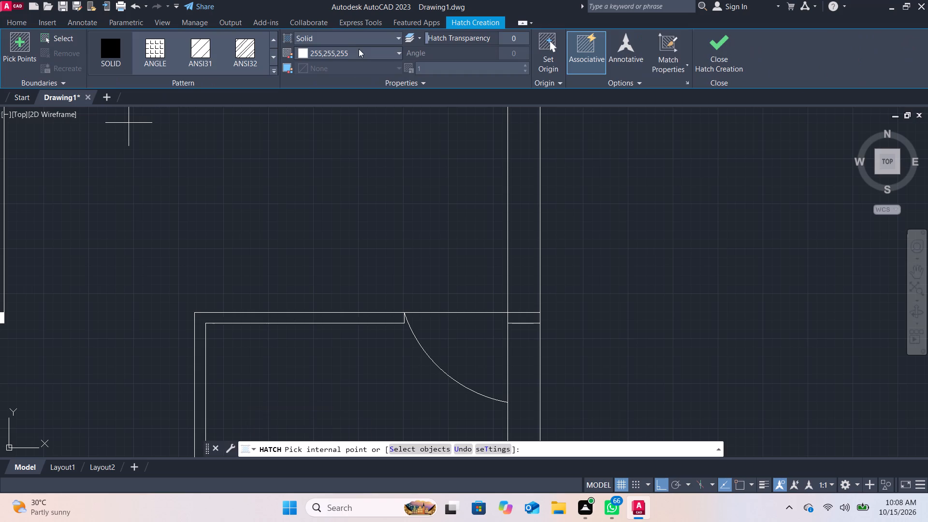
left_click(528, 319)
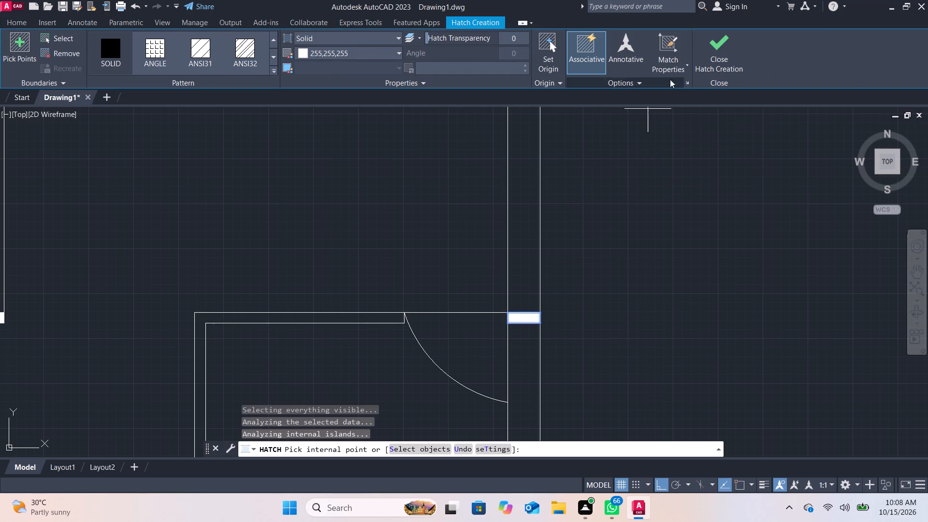
left_click(729, 39)
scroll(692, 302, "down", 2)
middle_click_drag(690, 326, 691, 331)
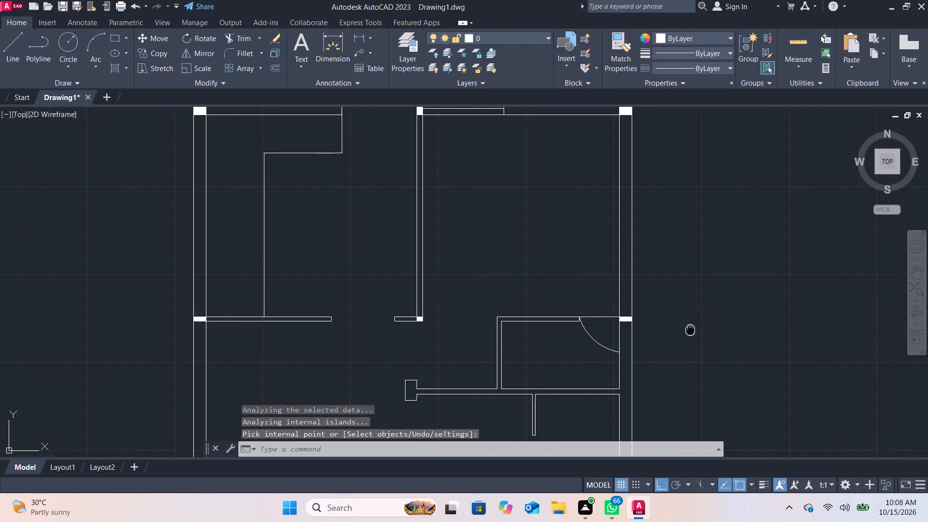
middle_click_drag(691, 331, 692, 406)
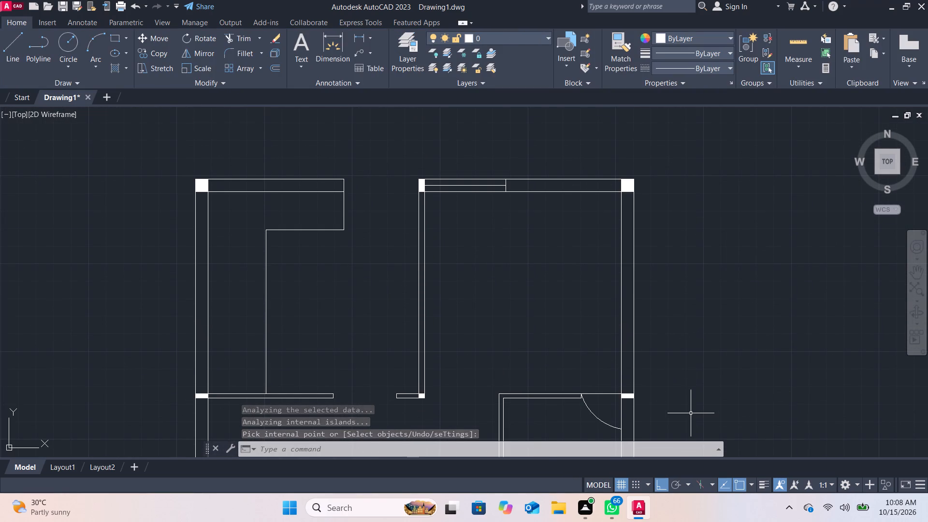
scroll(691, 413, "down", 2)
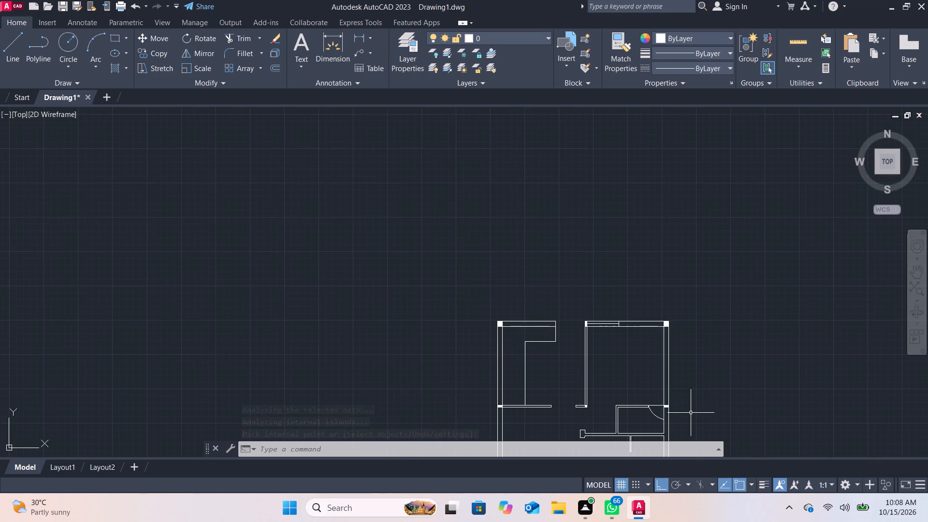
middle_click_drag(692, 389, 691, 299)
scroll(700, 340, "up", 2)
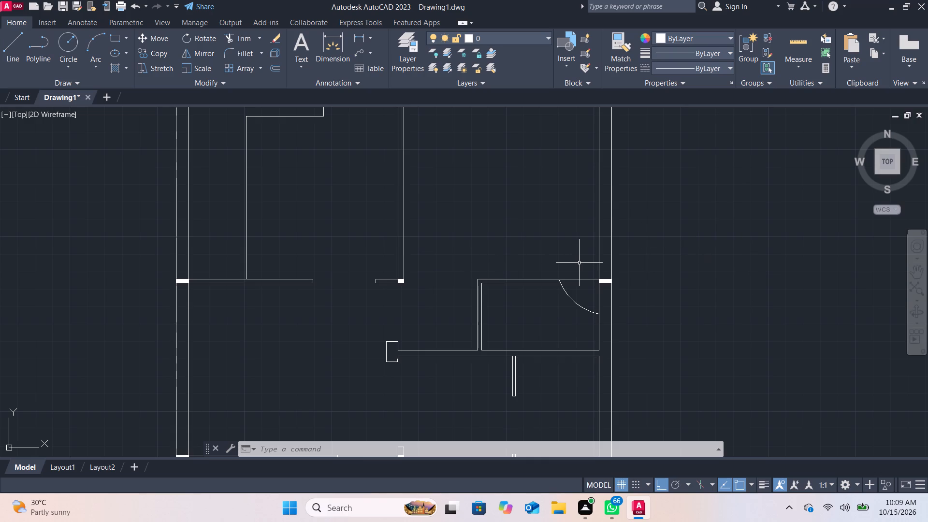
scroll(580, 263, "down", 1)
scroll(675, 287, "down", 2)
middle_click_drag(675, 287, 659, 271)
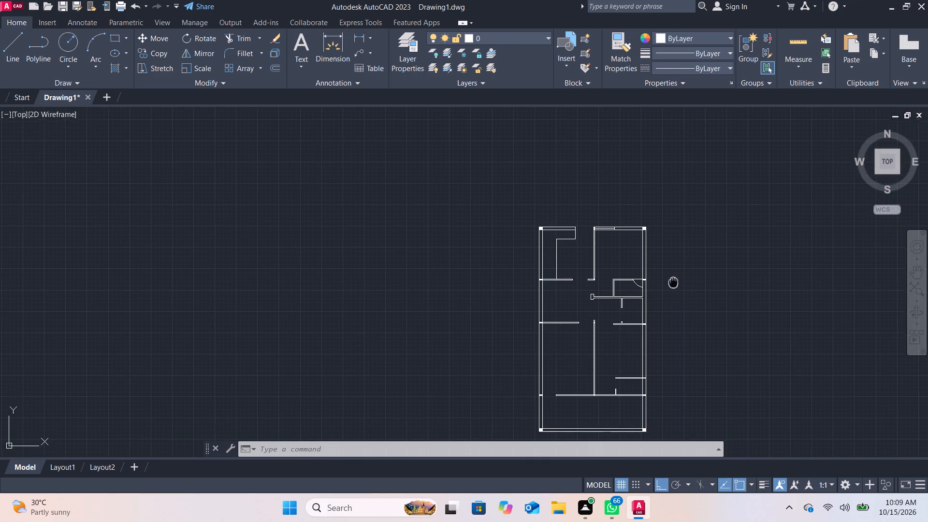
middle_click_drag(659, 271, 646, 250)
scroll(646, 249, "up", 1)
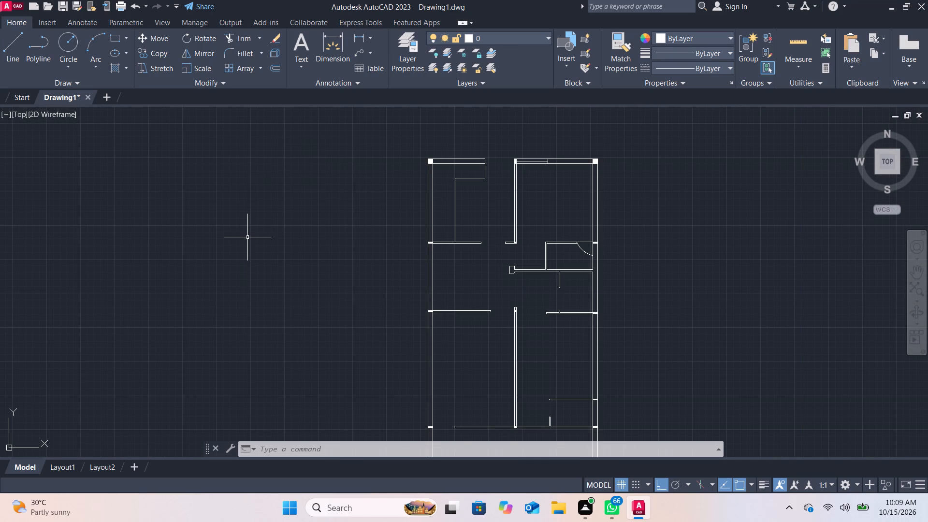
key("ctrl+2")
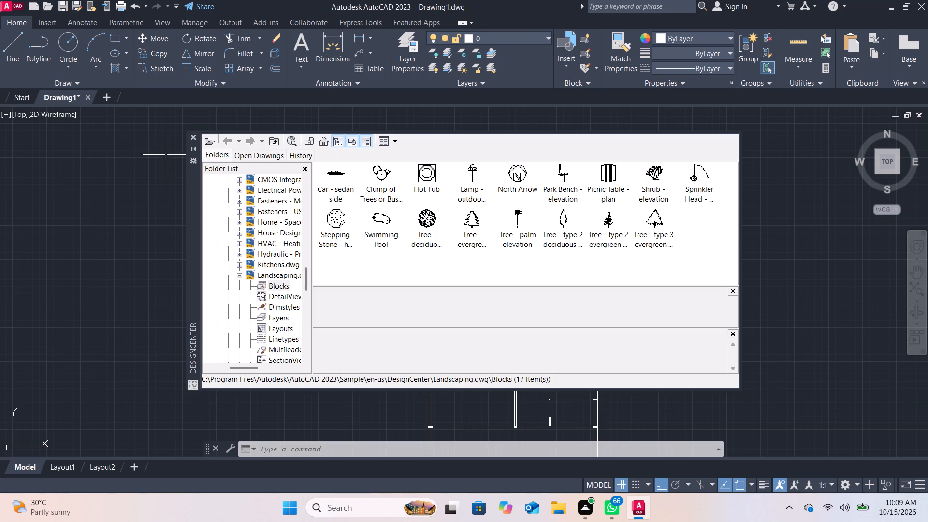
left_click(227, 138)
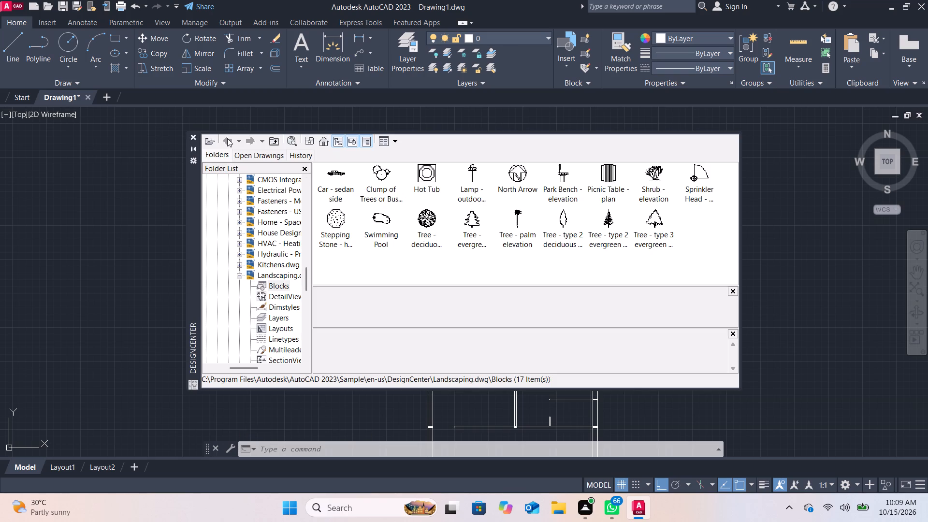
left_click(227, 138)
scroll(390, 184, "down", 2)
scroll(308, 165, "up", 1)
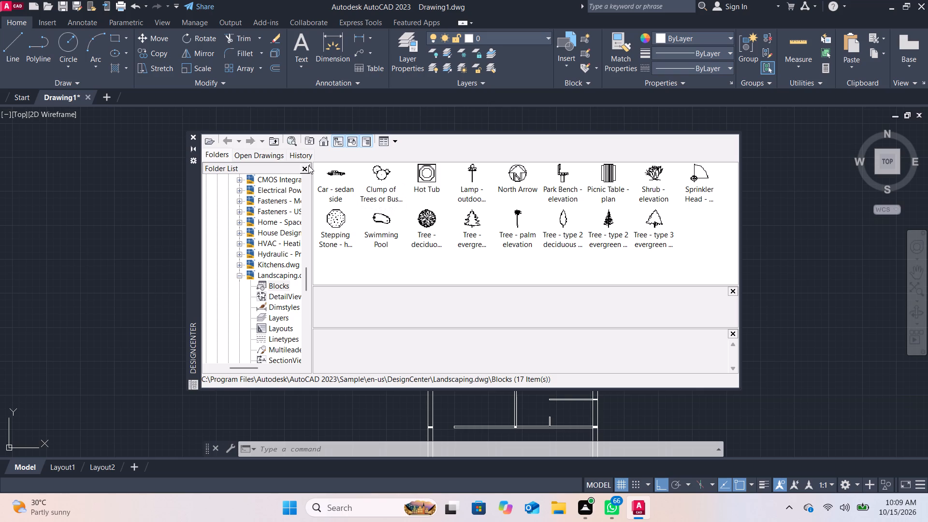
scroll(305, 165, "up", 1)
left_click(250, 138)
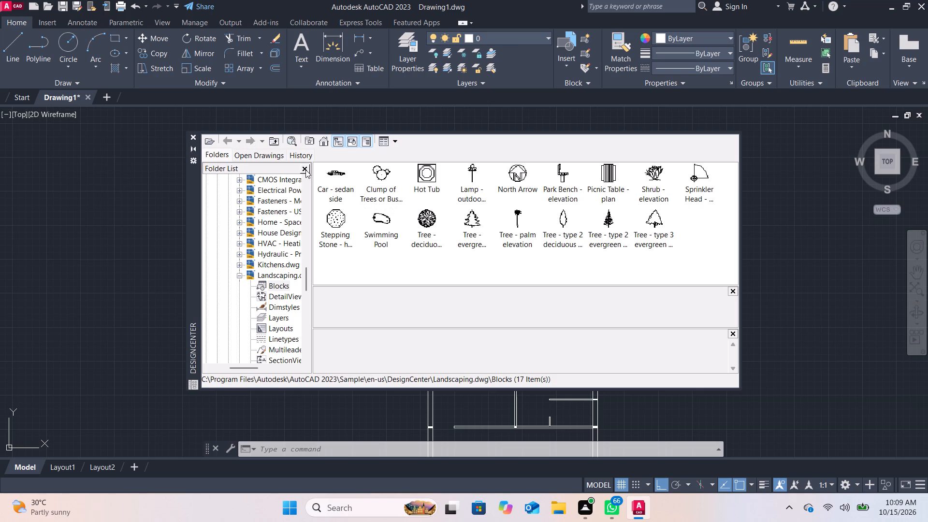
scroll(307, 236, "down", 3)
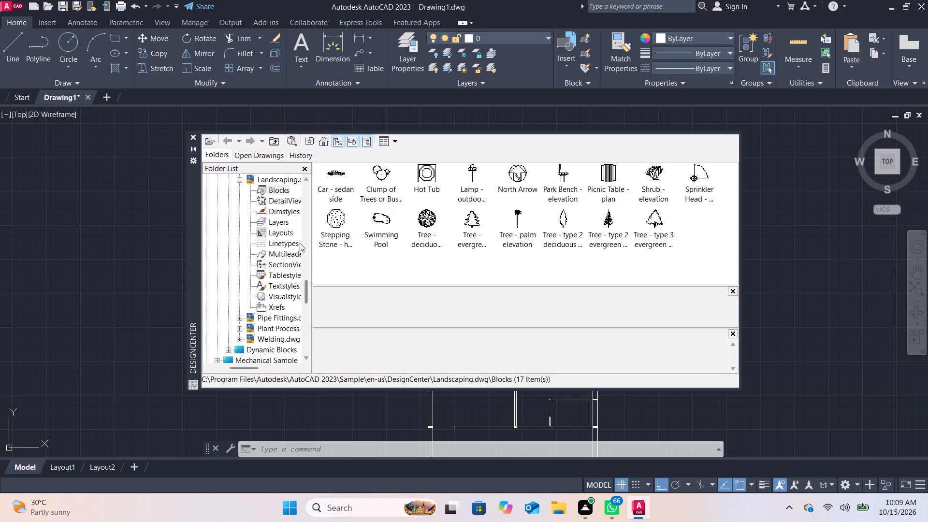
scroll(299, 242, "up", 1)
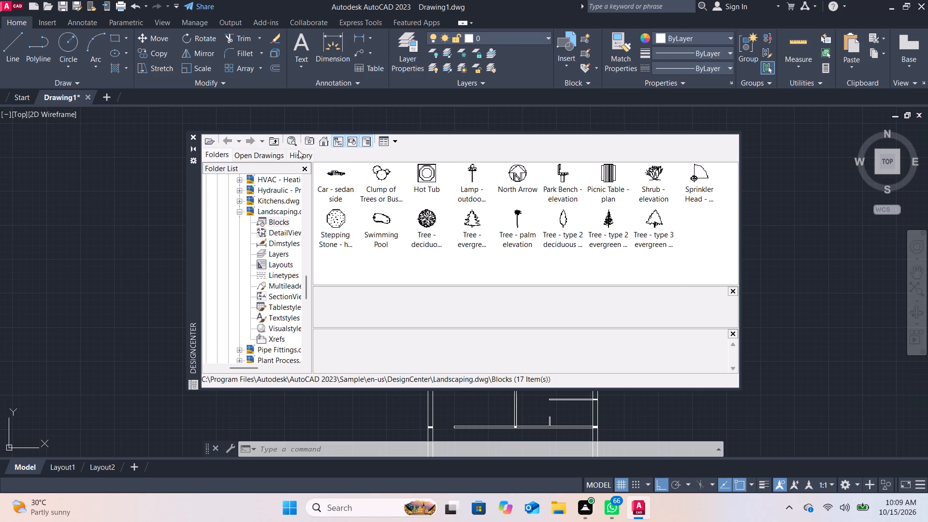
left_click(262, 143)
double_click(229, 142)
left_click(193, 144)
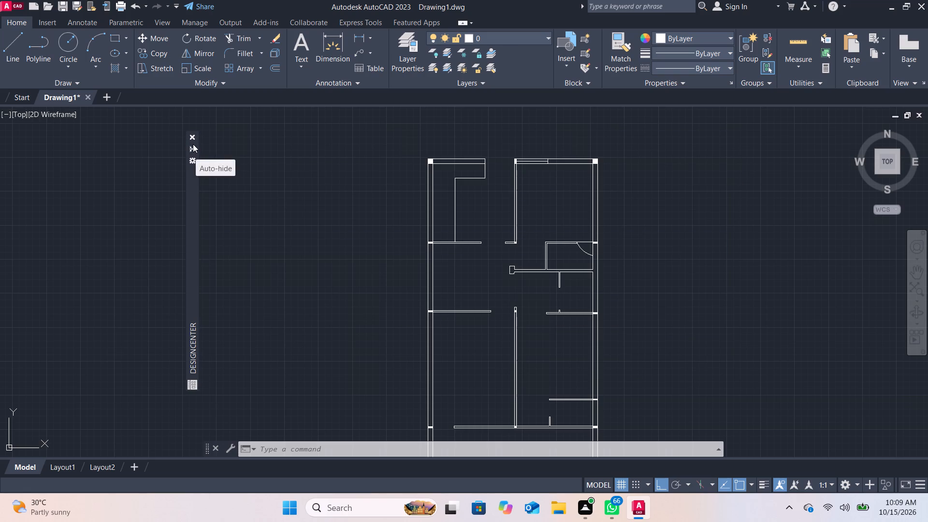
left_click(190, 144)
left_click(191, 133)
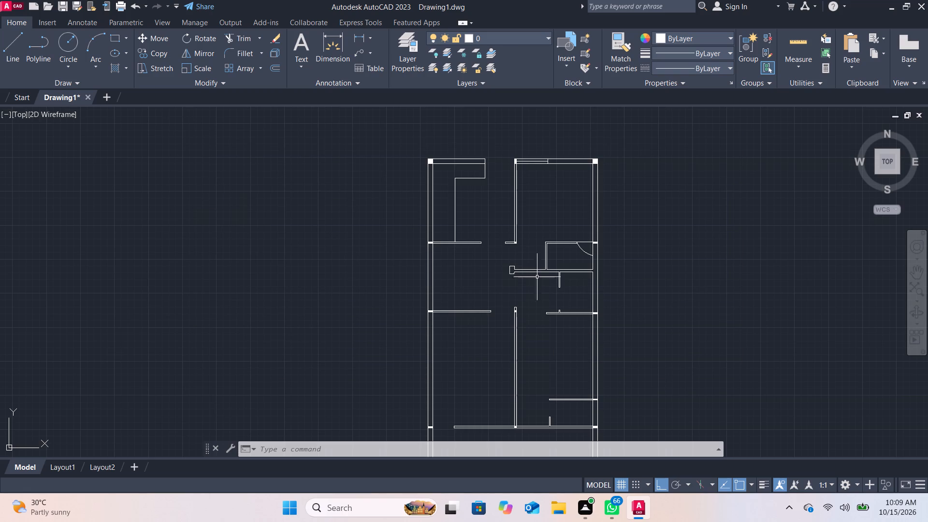
Insert the Range-Oven - 30 in top and Microwave blocks from DesignCenter's Kitchens.dwg into the empty space east of the floor plan.
key("ctrl+2")
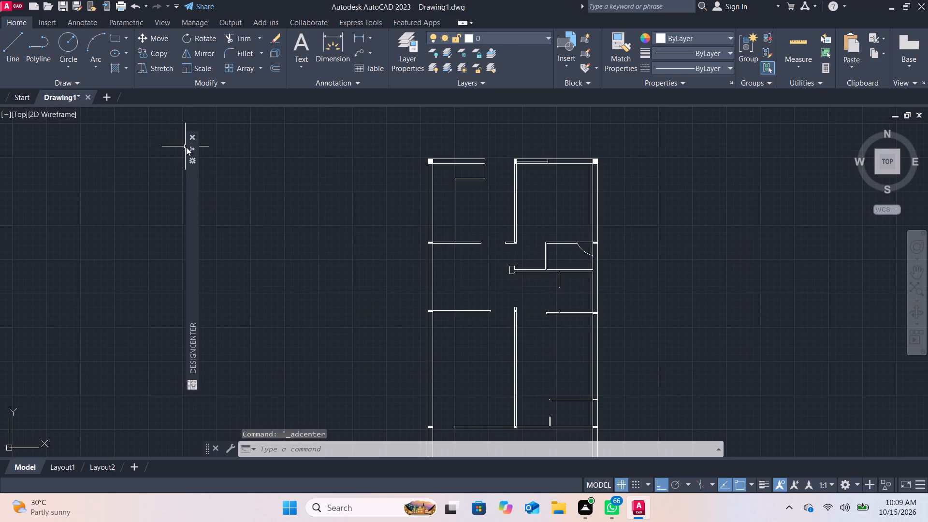
left_click(191, 147)
scroll(305, 190, "down", 1)
scroll(378, 204, "down", 2)
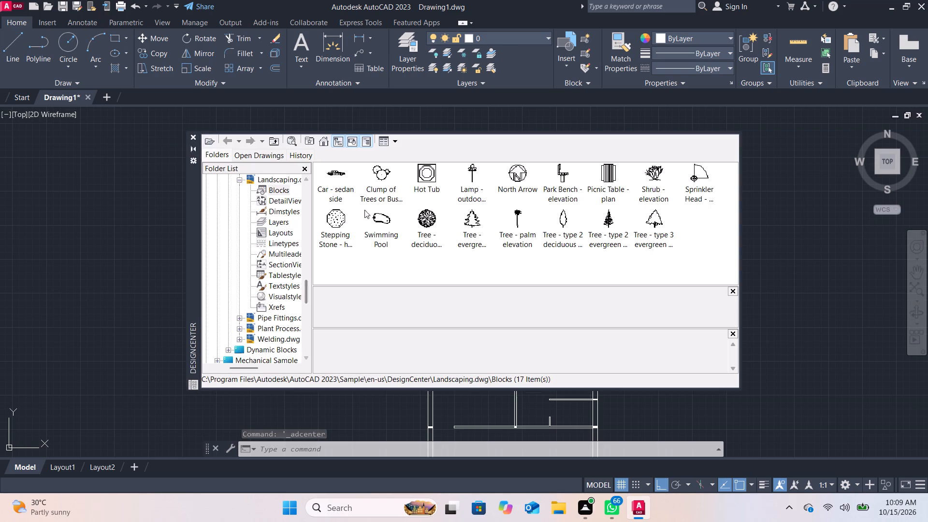
scroll(267, 220, "down", 4)
scroll(269, 226, "up", 3)
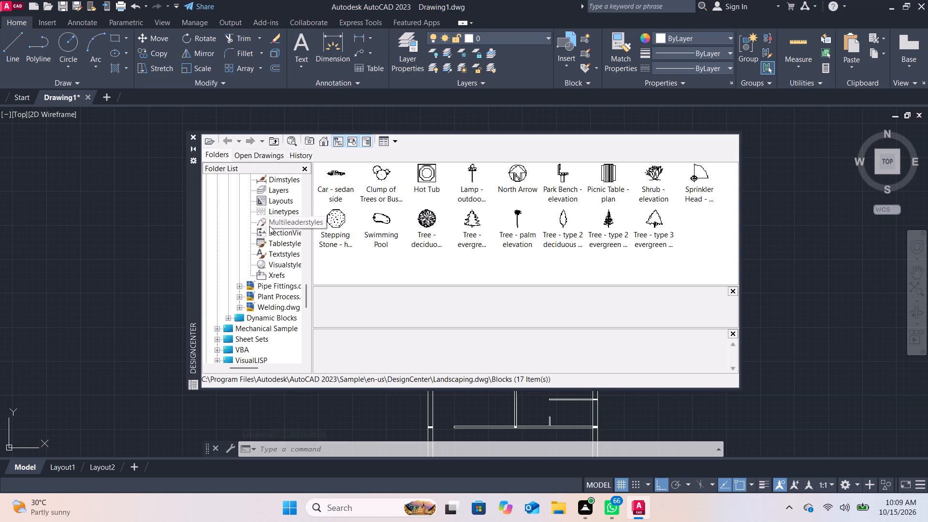
scroll(269, 226, "up", 2)
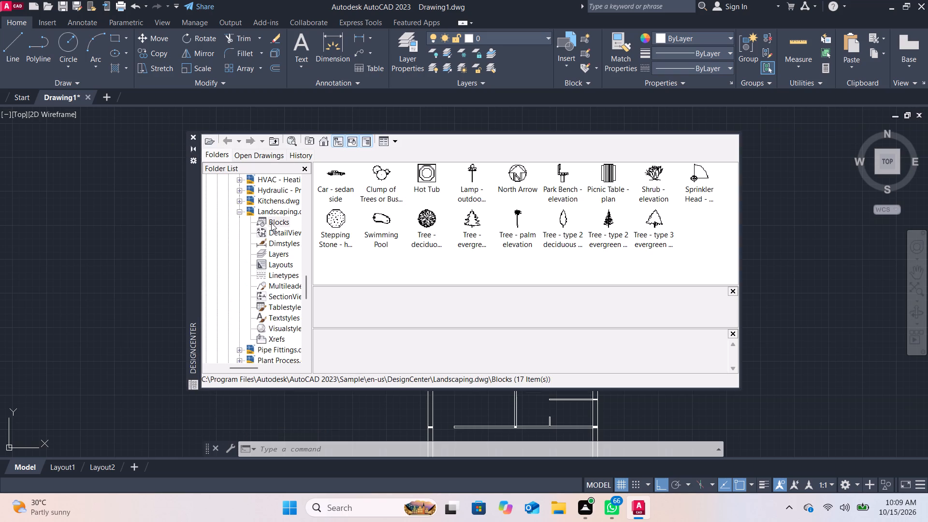
left_click(253, 203)
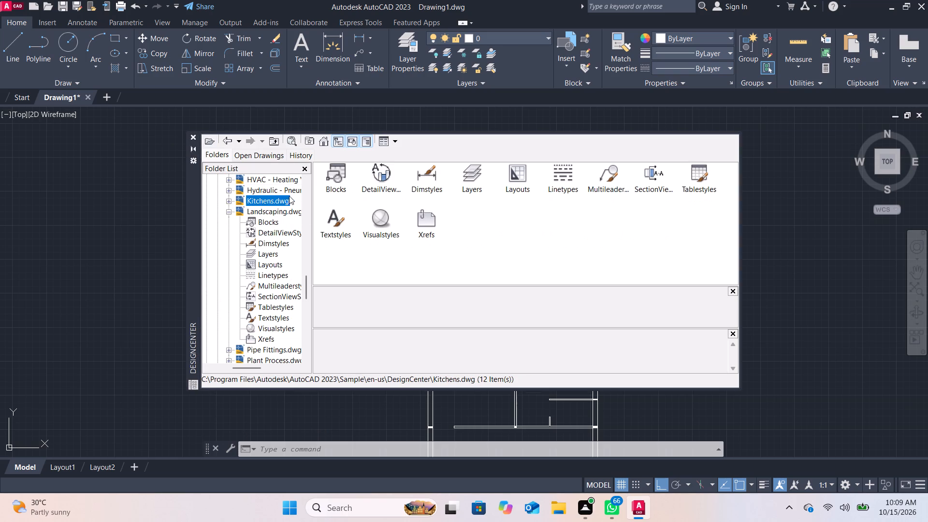
left_click(323, 184)
double_click(334, 175)
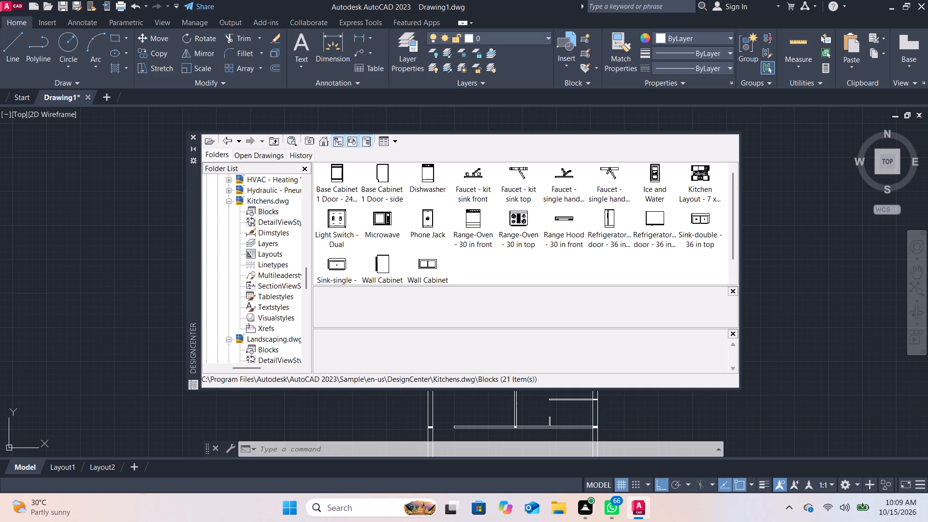
scroll(431, 293, "down", 1)
left_click_drag(520, 219, 806, 223)
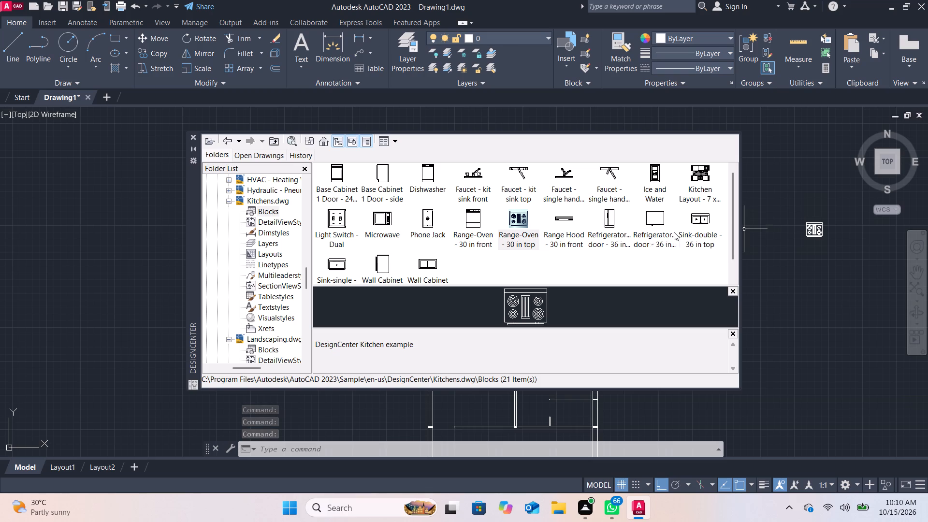
left_click_drag(382, 219, 812, 261)
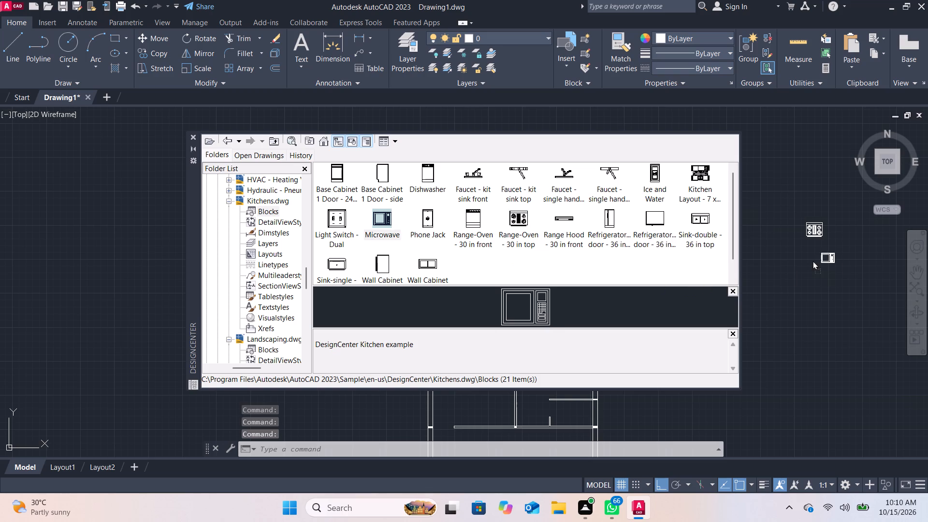
left_click_drag(812, 261, 811, 257)
From Home - Space Planner.dwg, insert the 42 x 42 in. square woodgrain table, two-seat roundback sofa, 36 x 72 in. dining set and entertainment center beside the plan.
left_click(223, 140)
left_click(224, 138)
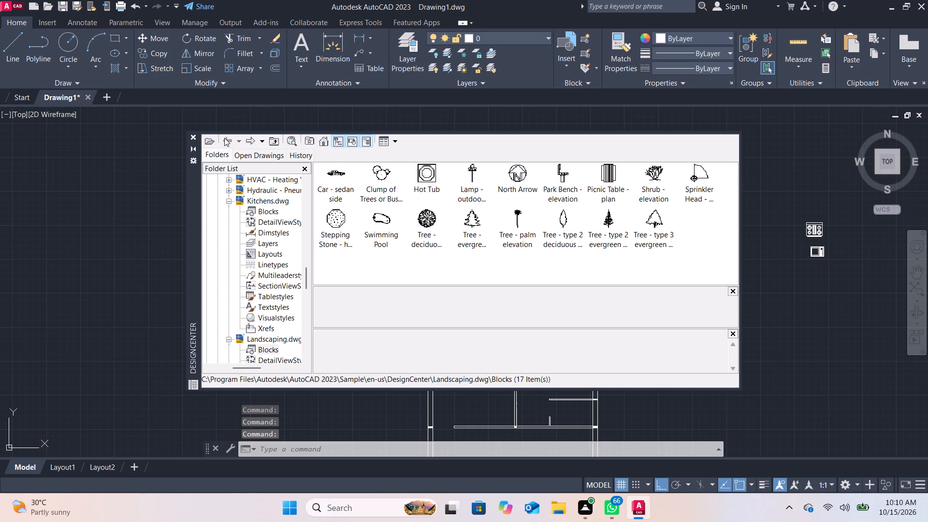
left_click(224, 138)
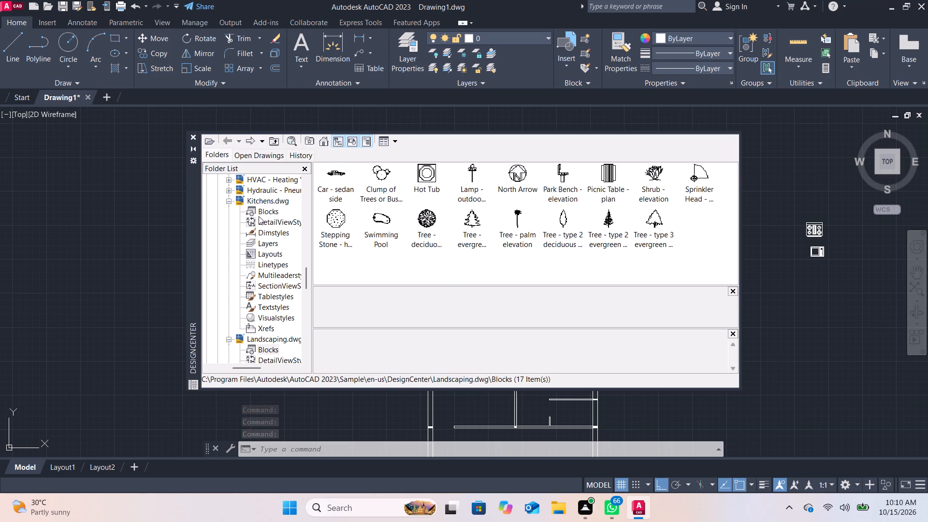
scroll(260, 219, "up", 1)
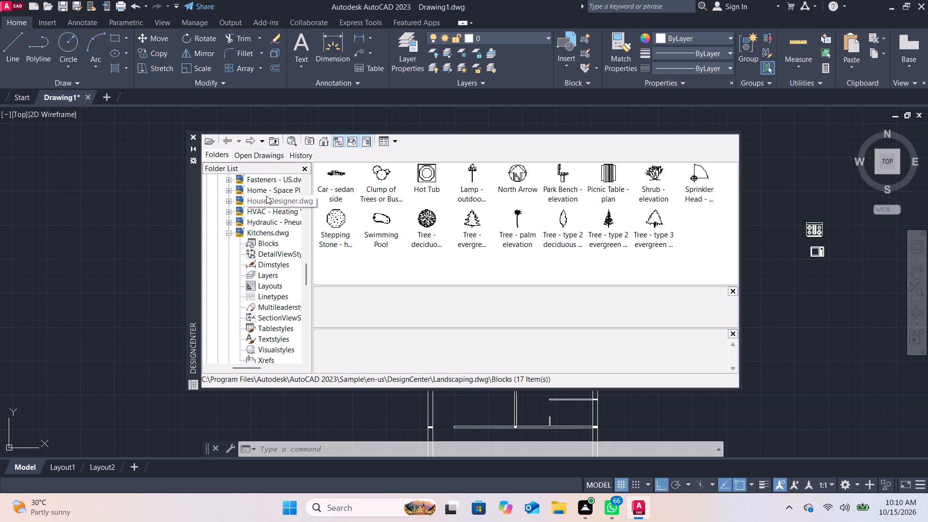
double_click(266, 193)
double_click(336, 179)
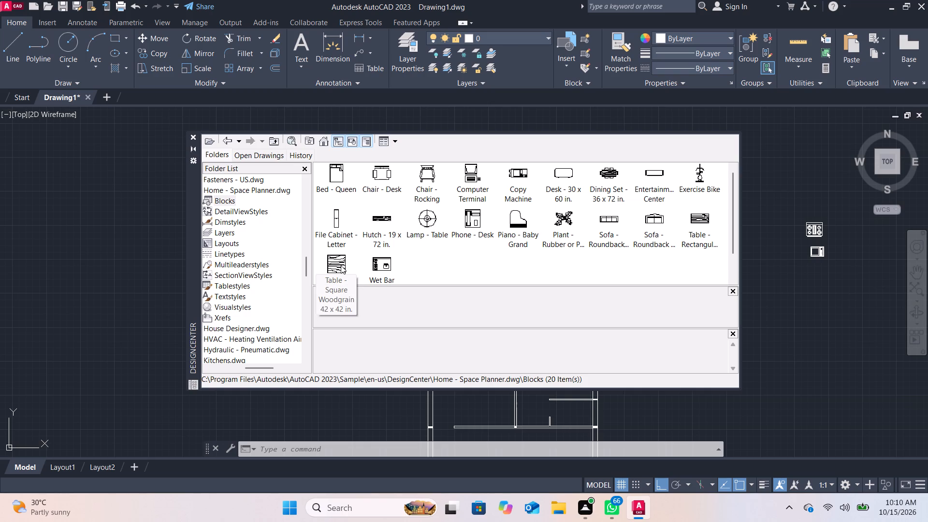
left_click_drag(341, 265, 823, 292)
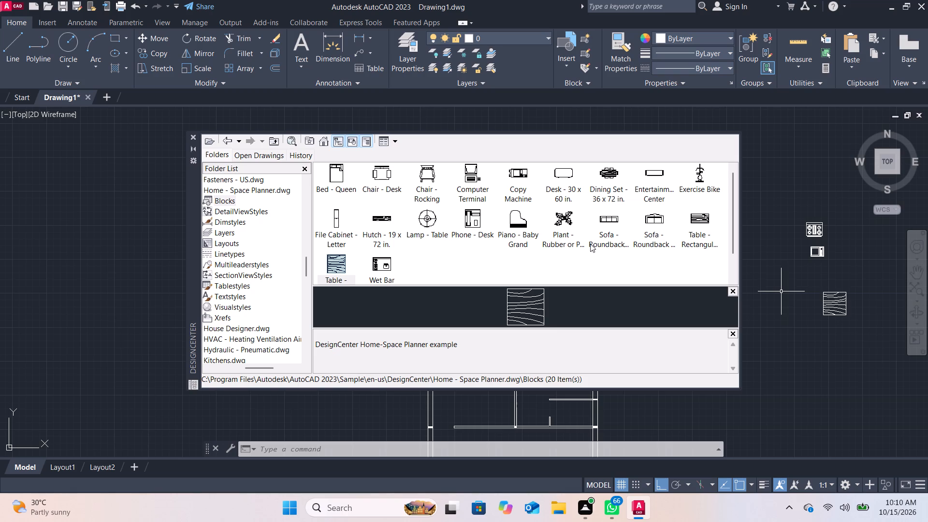
left_click_drag(649, 222, 837, 340)
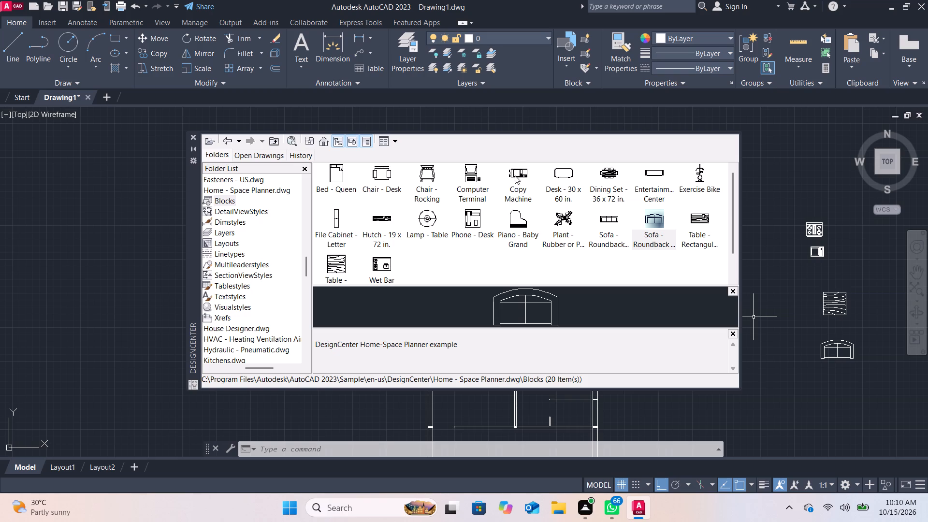
left_click_drag(610, 176, 802, 157)
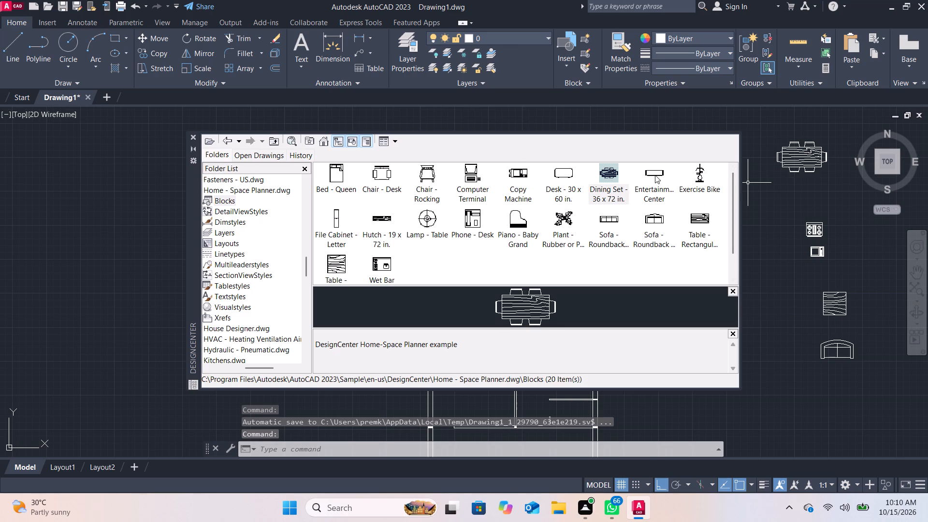
left_click_drag(655, 175, 808, 382)
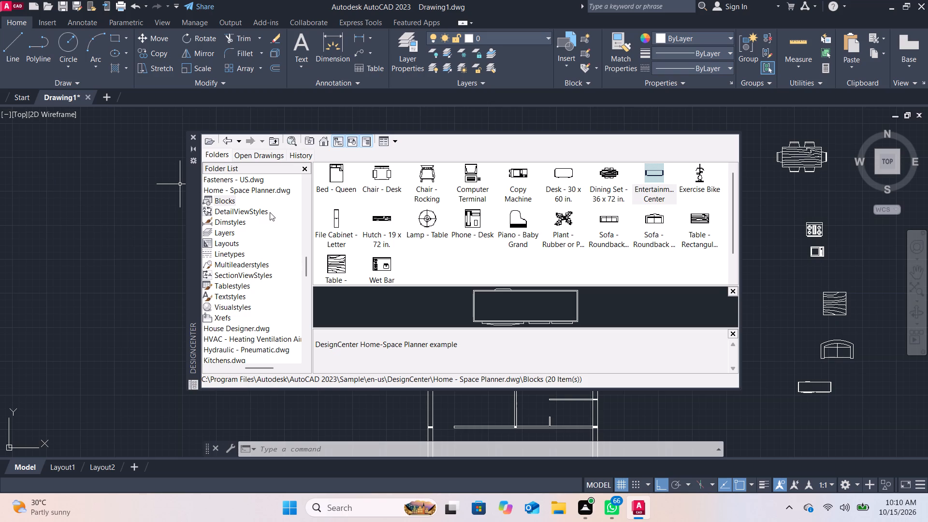
Look through the DesignCenter folder tree, including the AutoCAD 2023 en-US folder, for further block libraries.
scroll(261, 214, "up", 1)
scroll(249, 238, "down", 1)
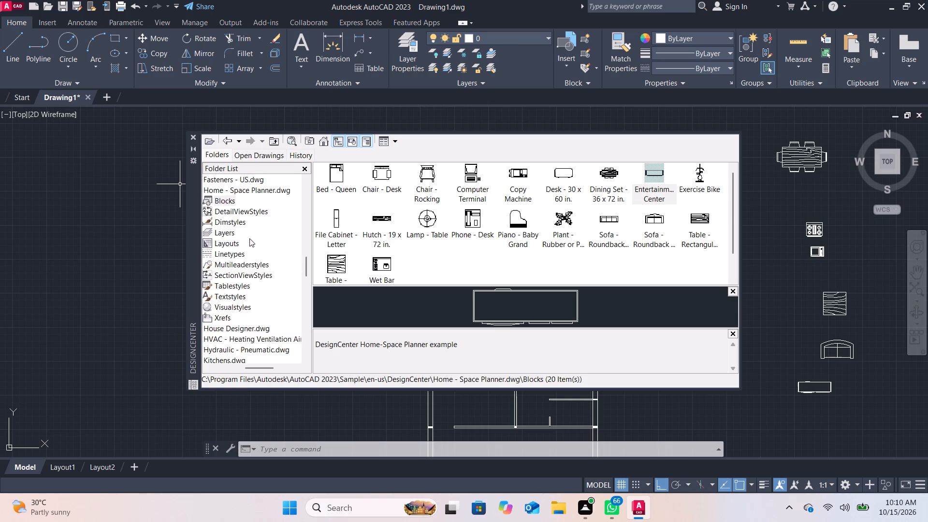
scroll(249, 238, "down", 7)
scroll(249, 237, "up", 12)
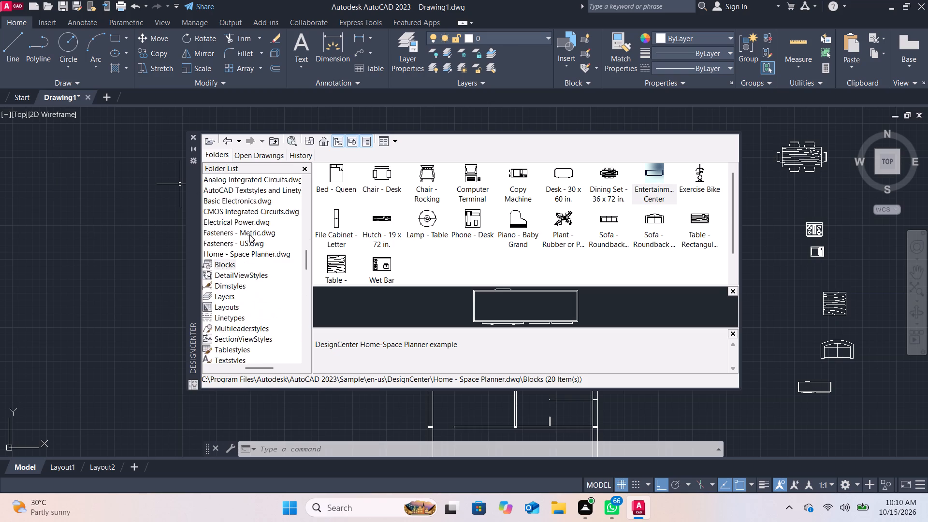
scroll(249, 234, "up", 2)
scroll(249, 232, "down", 12)
scroll(249, 232, "up", 1)
scroll(249, 232, "down", 14)
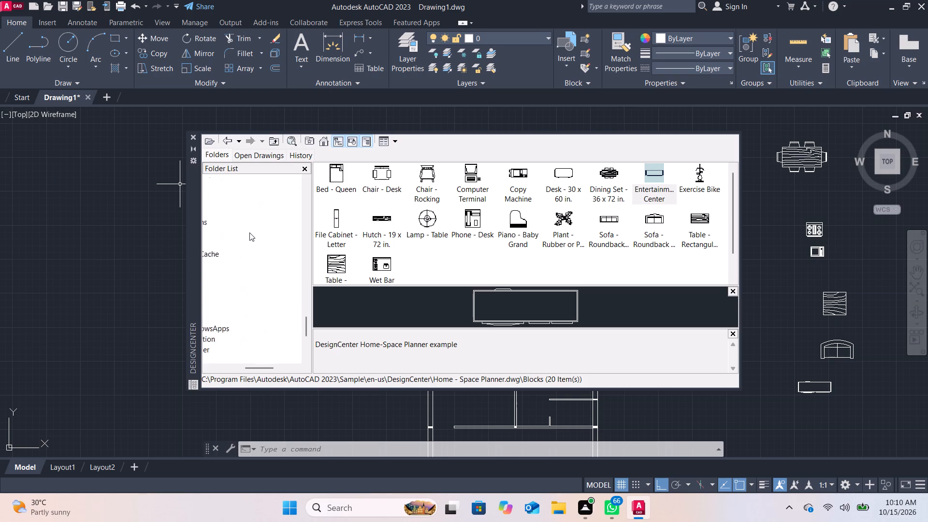
scroll(249, 232, "down", 2)
middle_click_drag(249, 232, 254, 241)
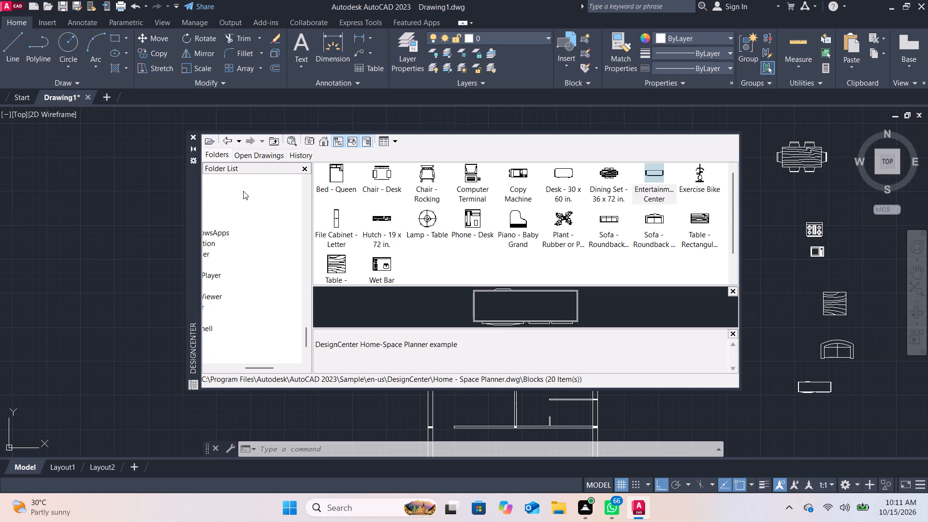
scroll(243, 191, "up", 2)
scroll(243, 188, "down", 6)
middle_click_drag(229, 224, 259, 229)
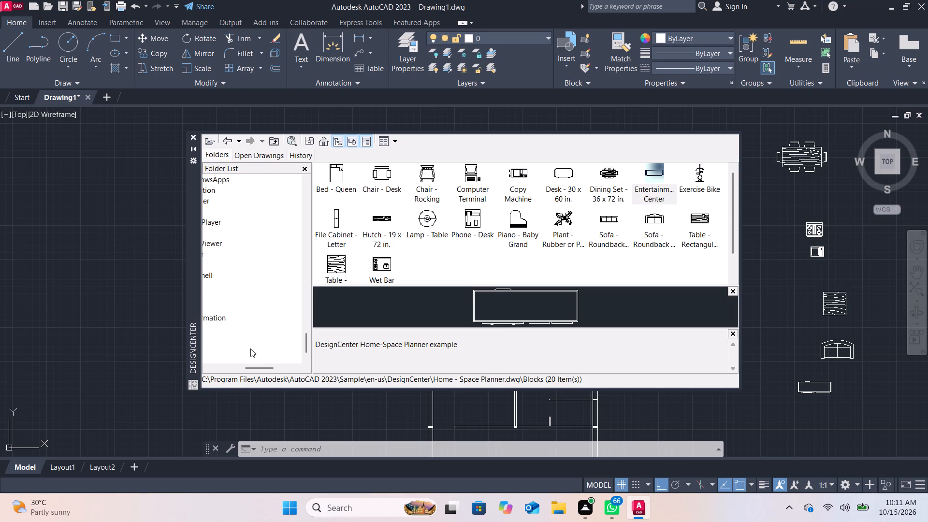
left_click_drag(261, 366, 197, 365)
middle_click_drag(262, 272, 261, 345)
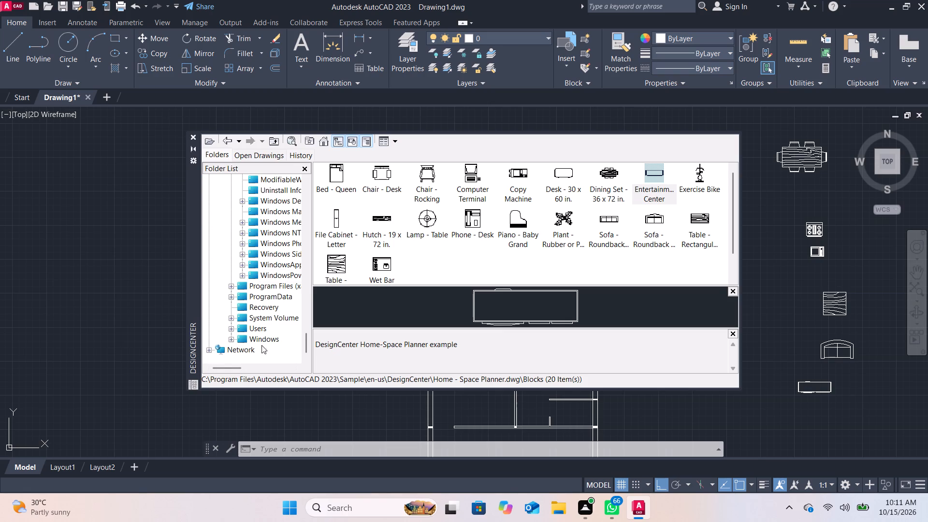
middle_click_drag(261, 345, 260, 354)
scroll(264, 242, "up", 5)
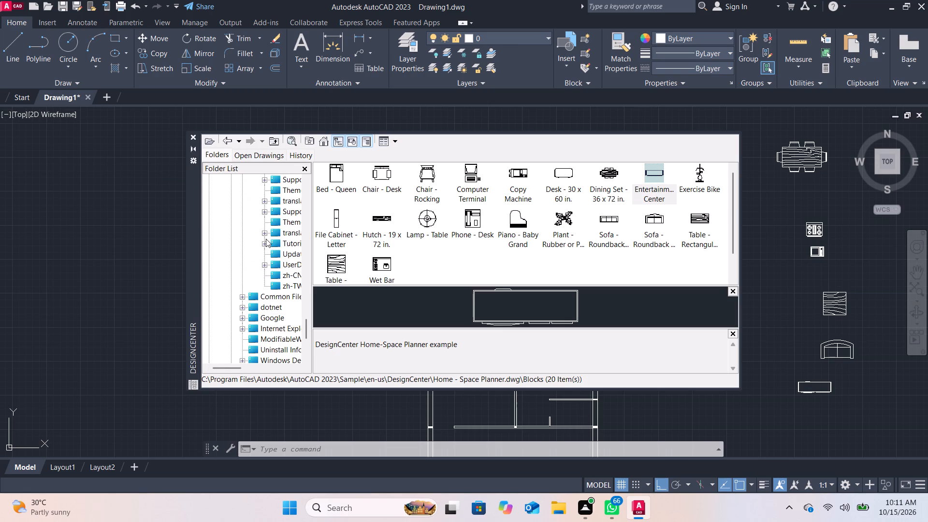
scroll(266, 239, "up", 18)
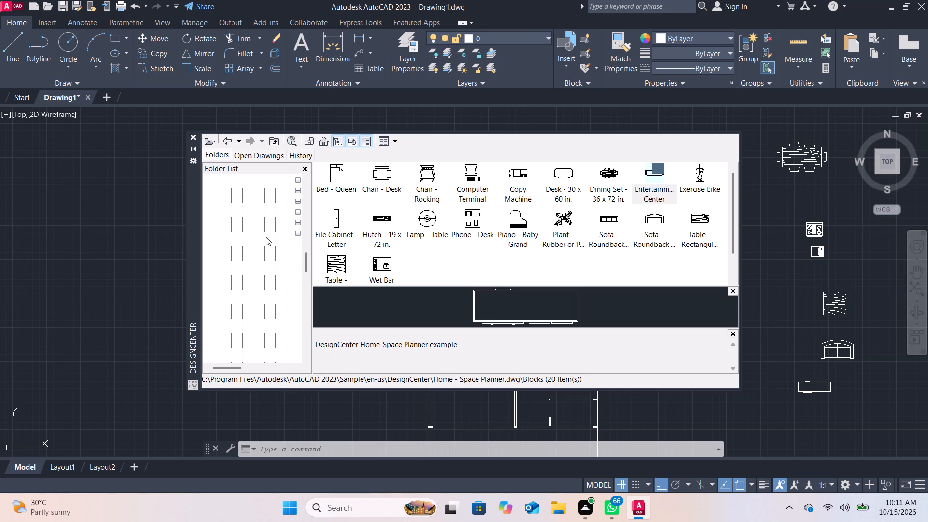
scroll(266, 237, "up", 6)
scroll(266, 236, "down", 1)
scroll(266, 236, "up", 19)
scroll(266, 234, "up", 5)
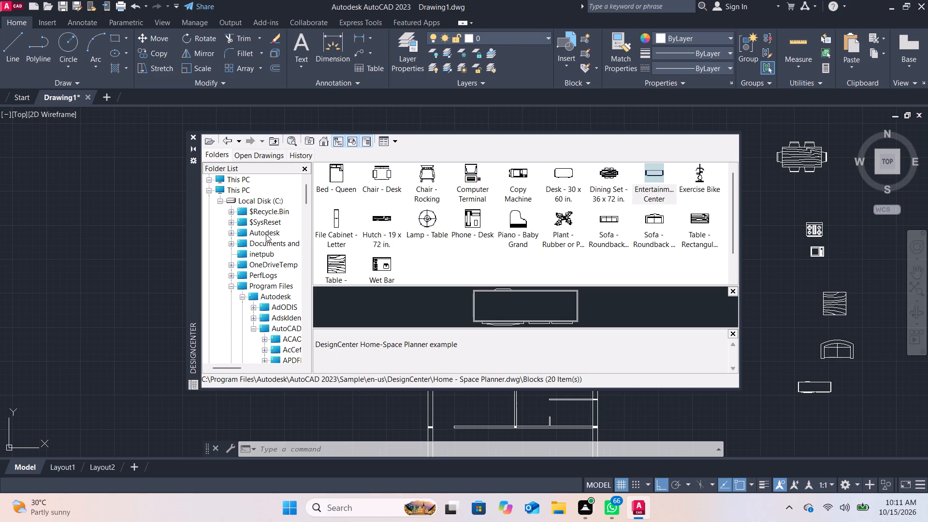
scroll(266, 234, "down", 4)
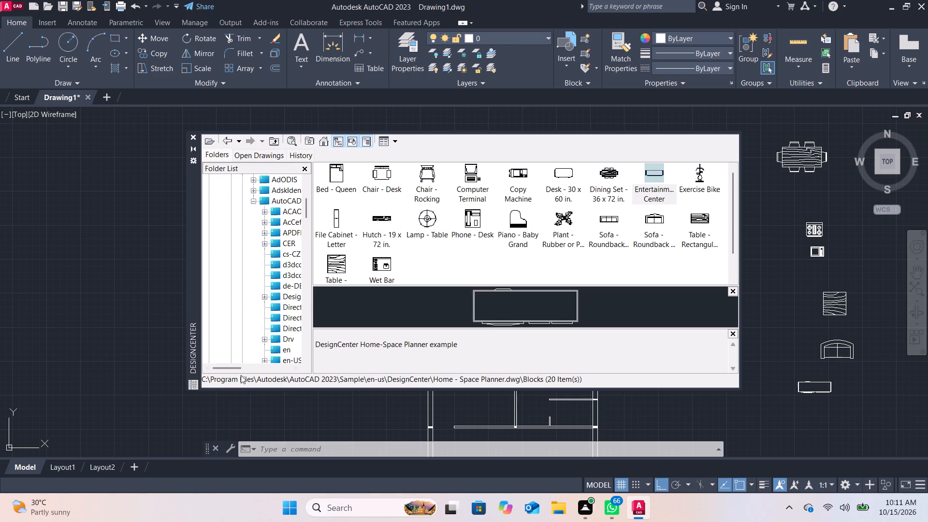
left_click_drag(241, 370, 258, 370)
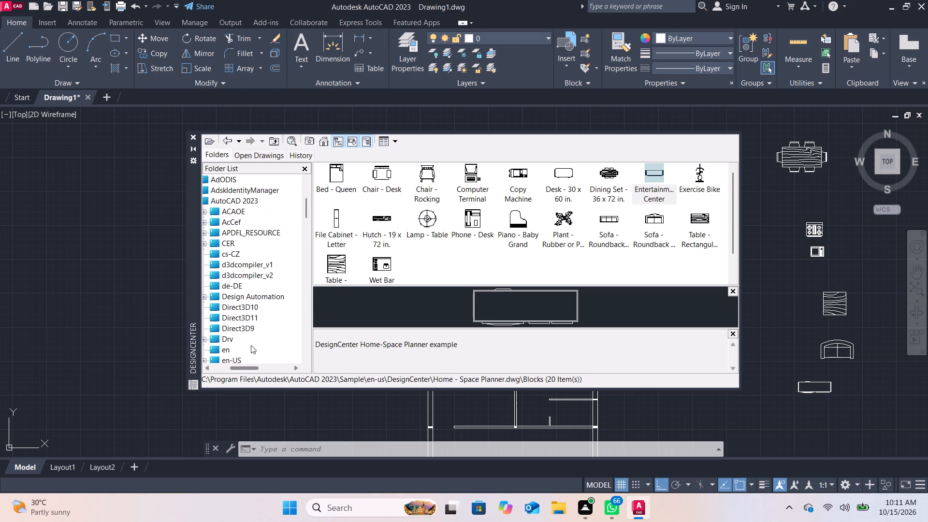
scroll(251, 345, "down", 2)
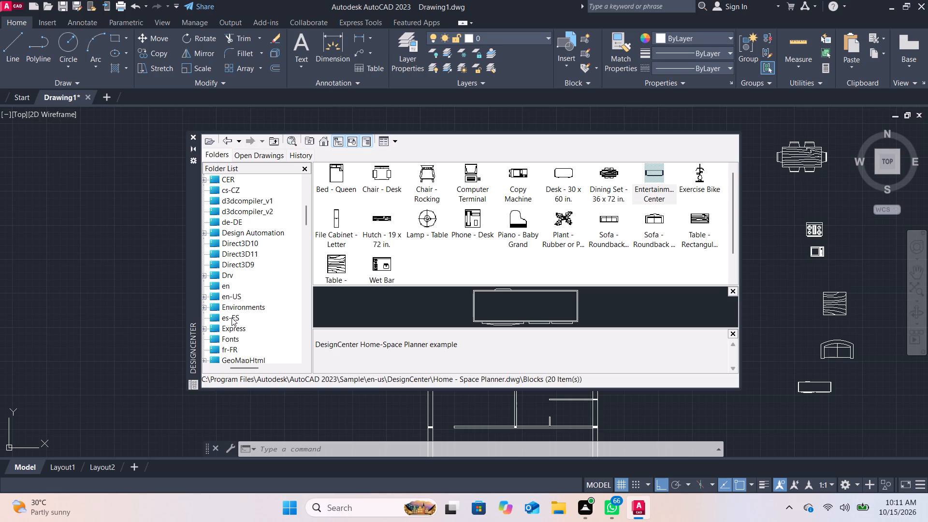
double_click(215, 298)
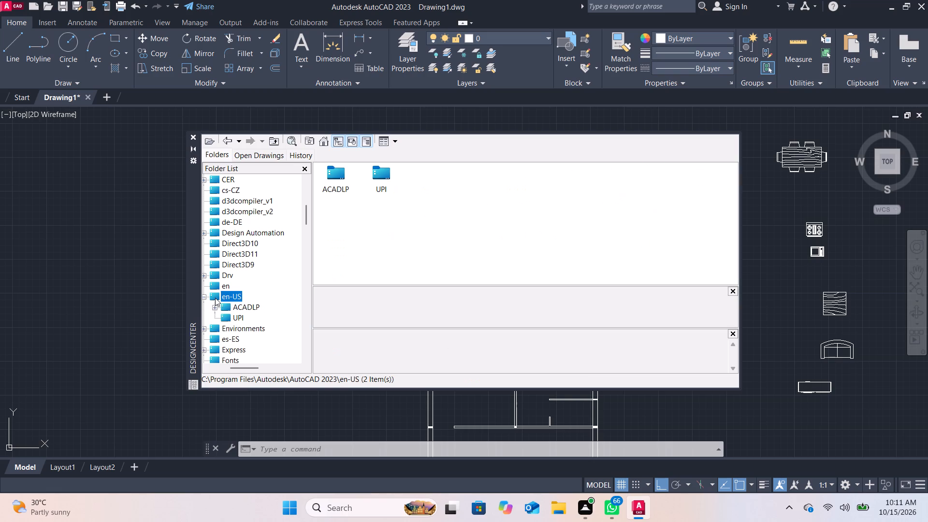
left_click(215, 298)
scroll(215, 297, "down", 4)
scroll(215, 297, "up", 15)
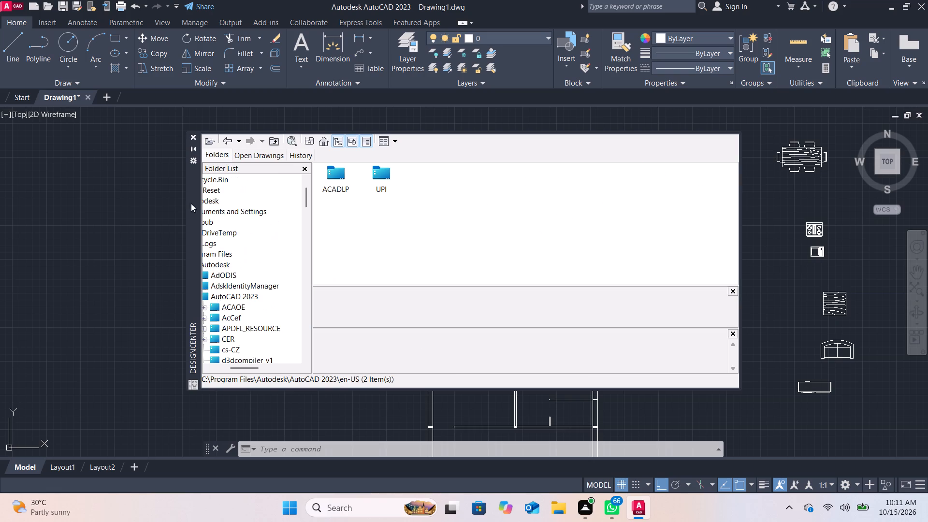
Go back to the DesignCenter sample drawings and insert the Toilet - top block from House Designer.dwg into the empty space west of the floor plan.
left_click(226, 143)
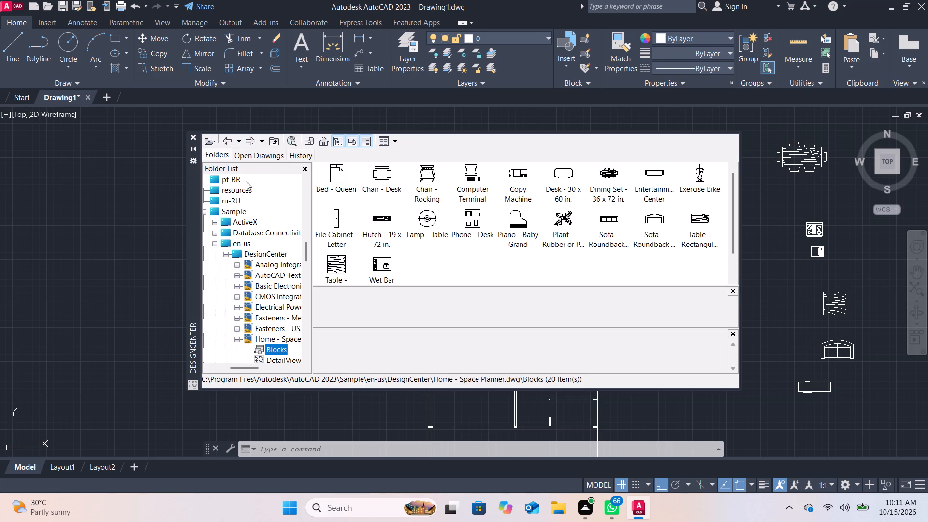
scroll(262, 272, "down", 2)
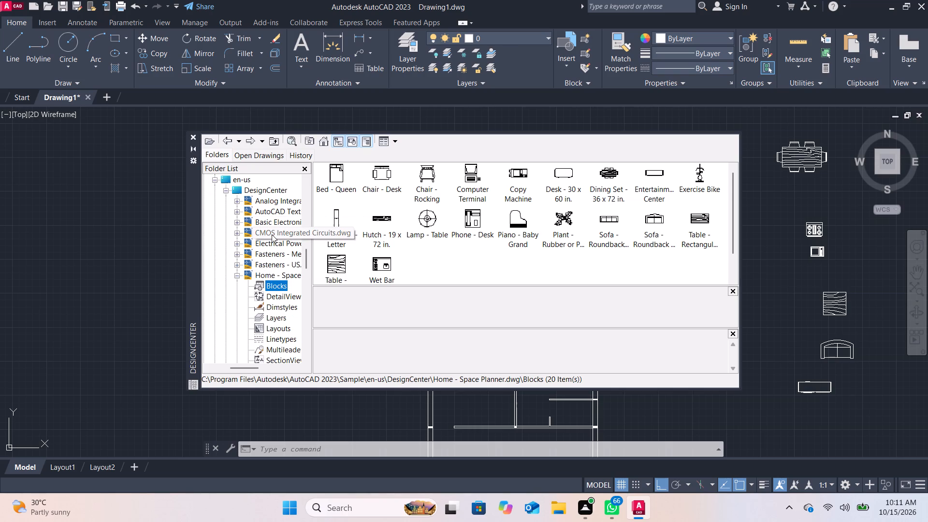
scroll(272, 234, "up", 2)
scroll(272, 234, "down", 1)
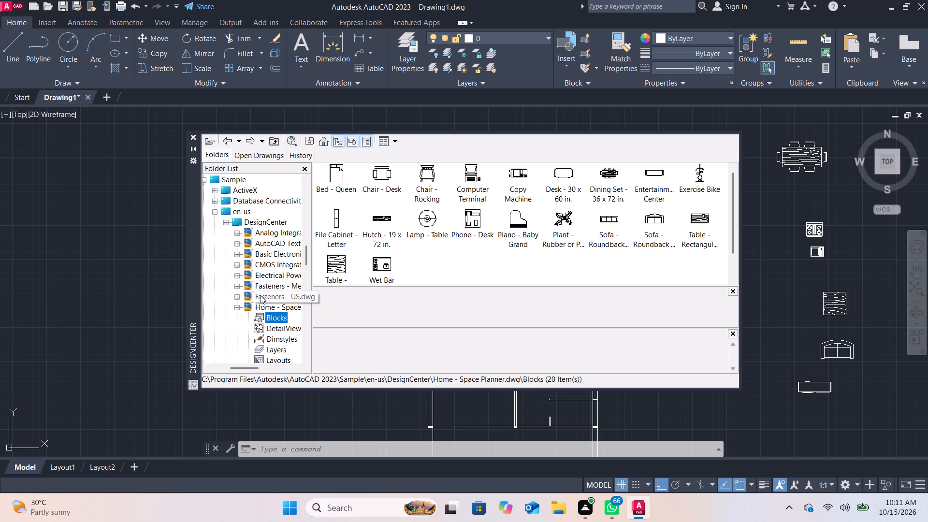
scroll(262, 273, "down", 3)
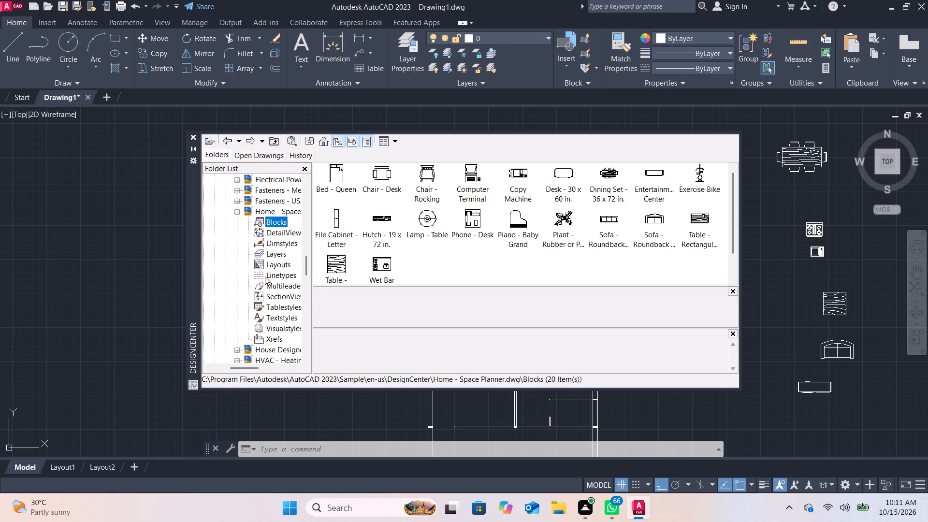
double_click(270, 351)
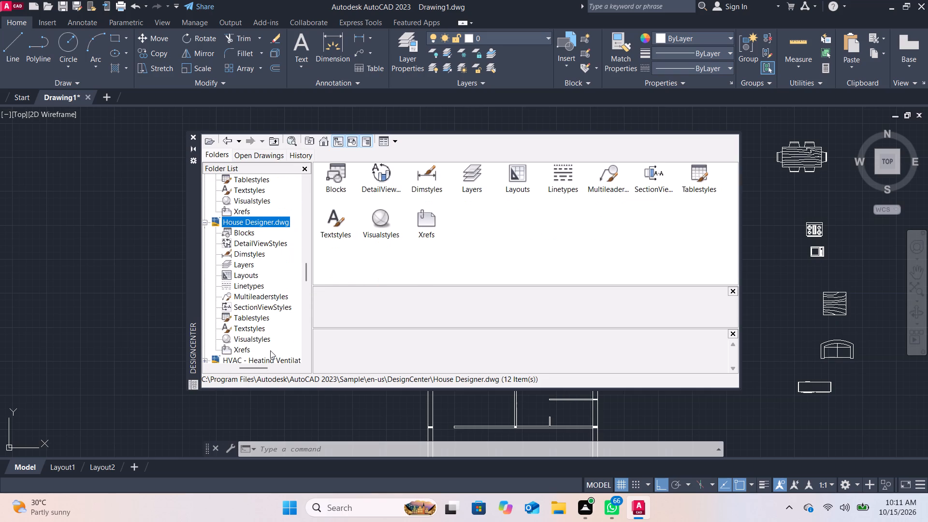
double_click(338, 175)
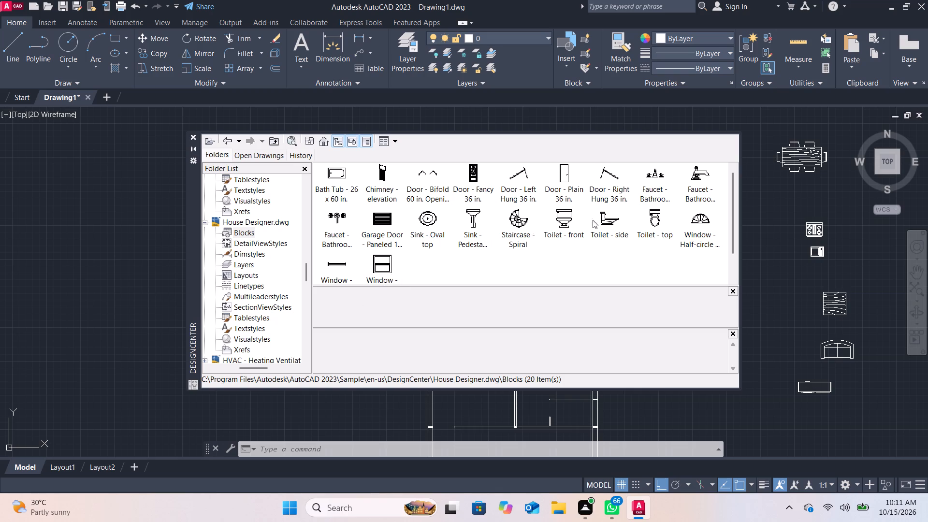
left_click_drag(652, 214, 211, 247)
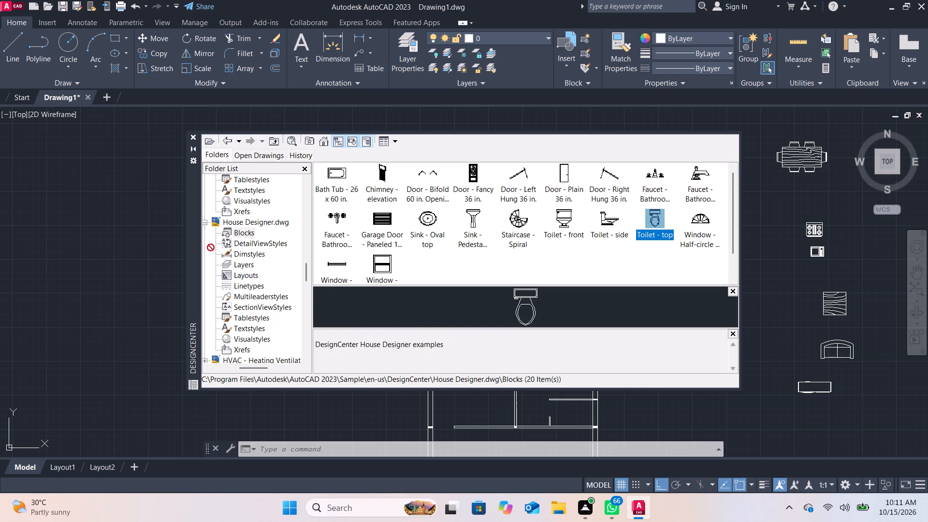
left_click_drag(211, 247, 145, 218)
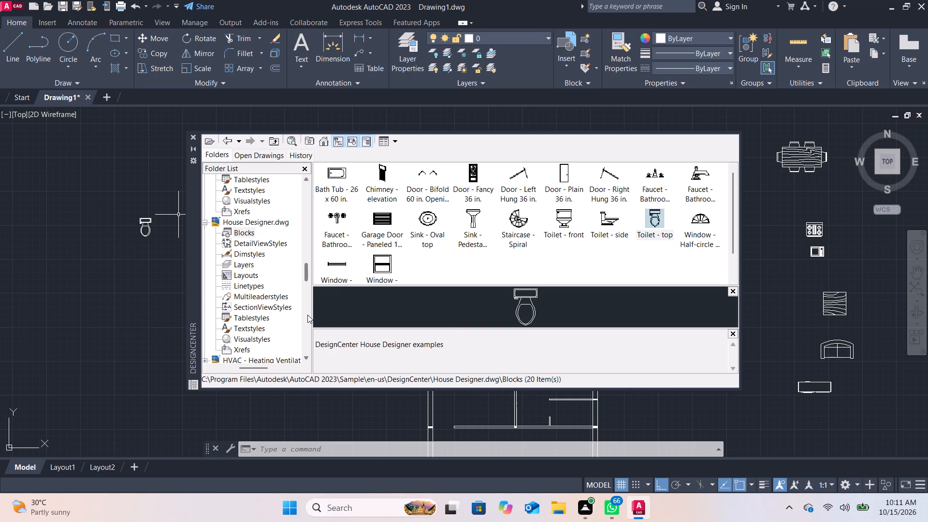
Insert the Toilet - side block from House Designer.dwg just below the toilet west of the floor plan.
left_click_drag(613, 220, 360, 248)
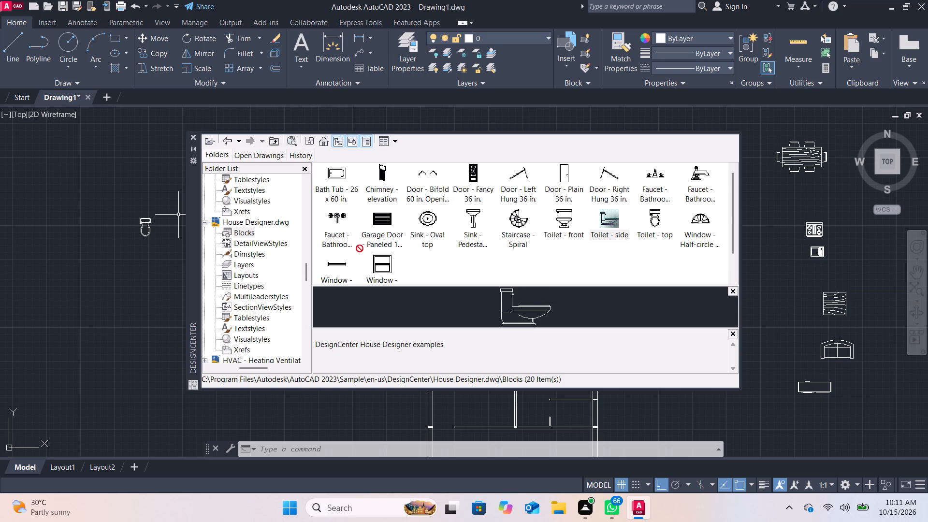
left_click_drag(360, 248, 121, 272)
Insert a second Toilet - top block from House Designer.dwg to the west of the first one.
left_click_drag(650, 221, 649, 215)
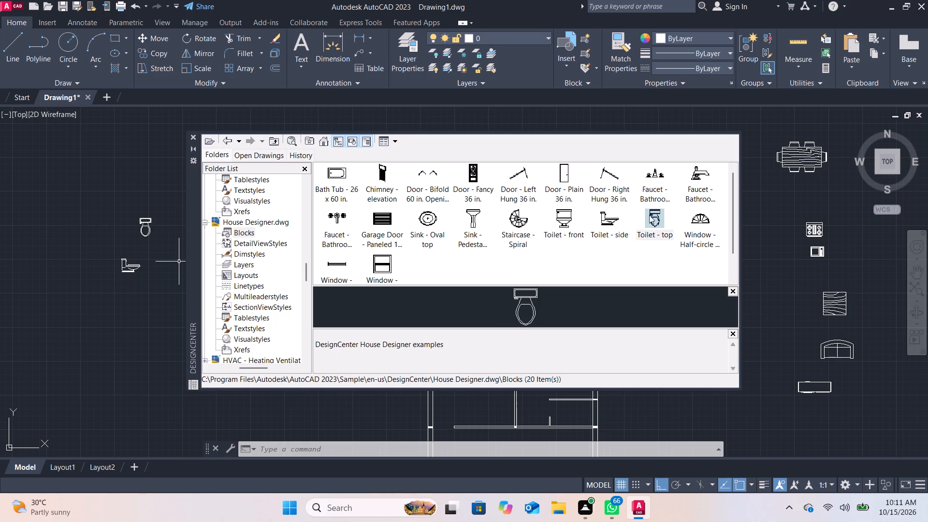
left_click_drag(649, 215, 96, 234)
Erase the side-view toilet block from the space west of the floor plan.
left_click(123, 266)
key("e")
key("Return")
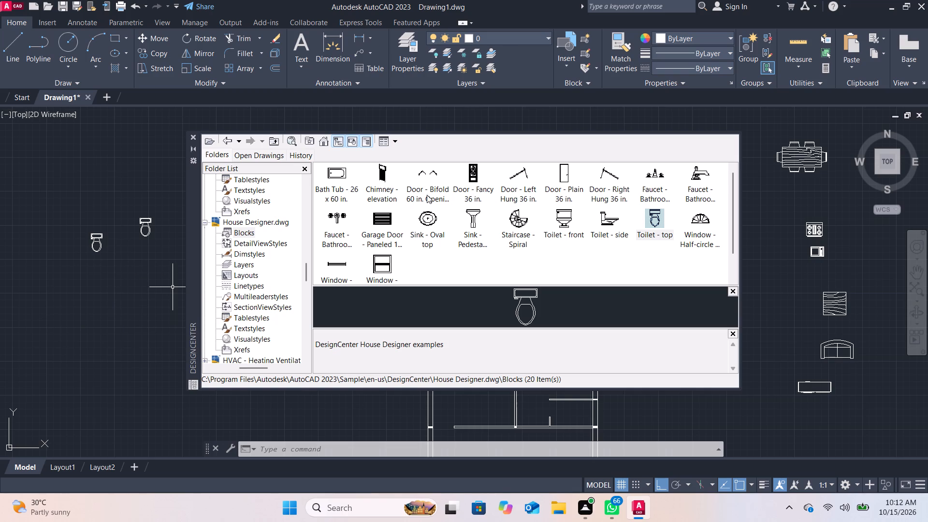
Look through the sample drawings from Electrical Power.dwg to Landscaping.dwg in the DesignCenter tree and reopen House Designer.dwg's Blocks.
scroll(268, 223, "down", 1)
scroll(268, 223, "up", 5)
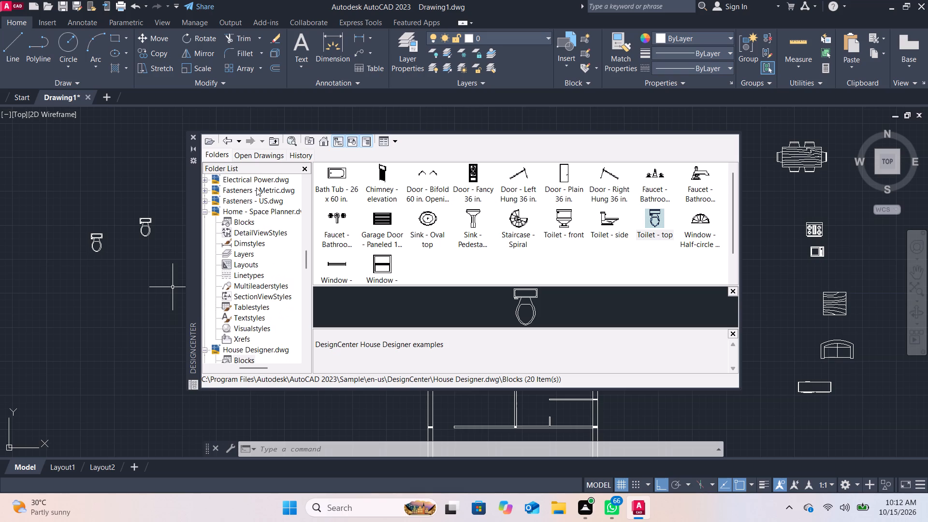
scroll(256, 189, "down", 4)
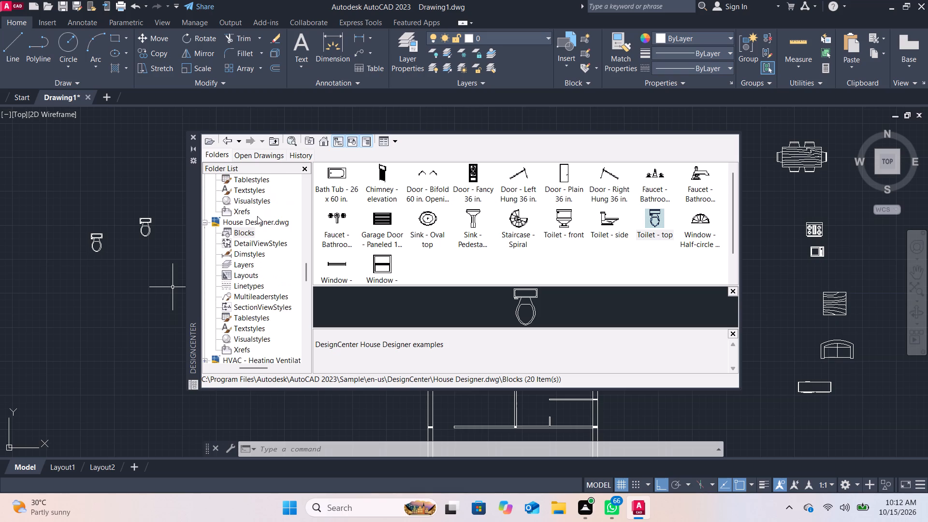
scroll(257, 216, "down", 4)
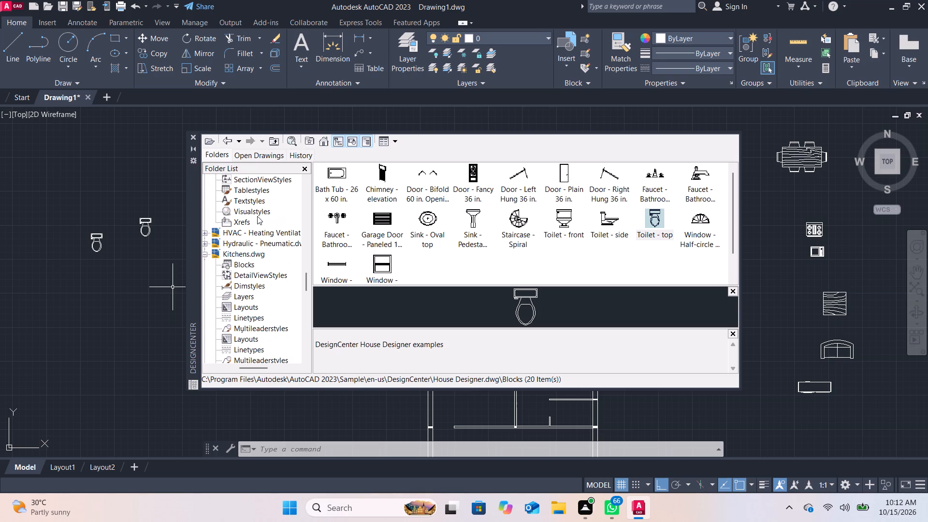
scroll(257, 216, "down", 2)
scroll(257, 216, "up", 2)
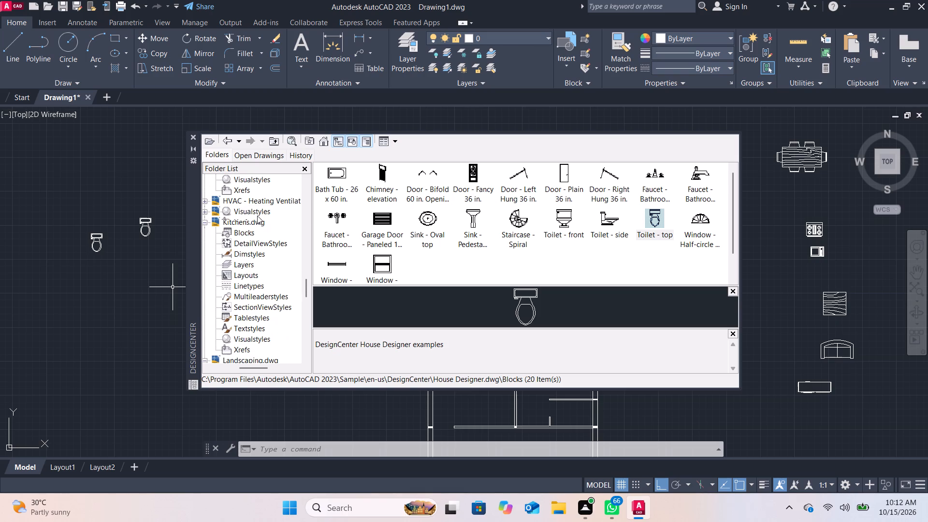
scroll(257, 216, "up", 3)
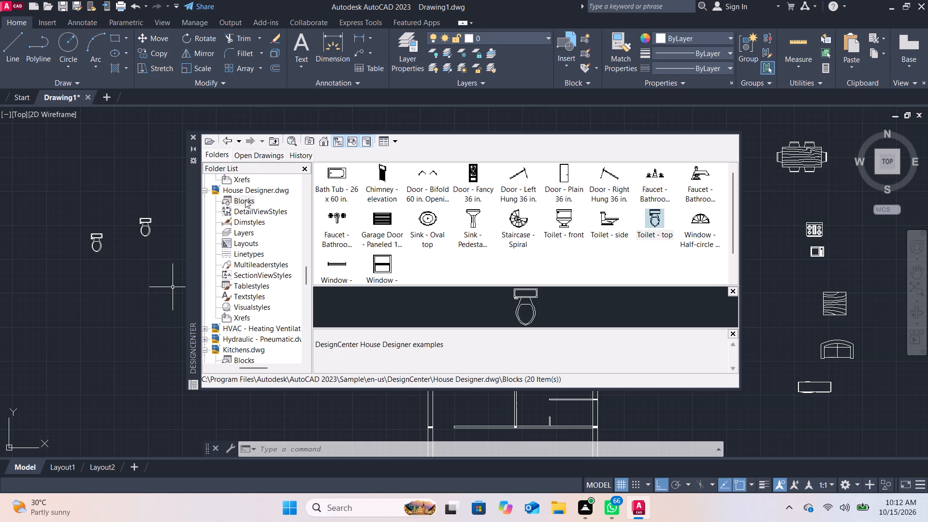
left_click(230, 200)
double_click(230, 200)
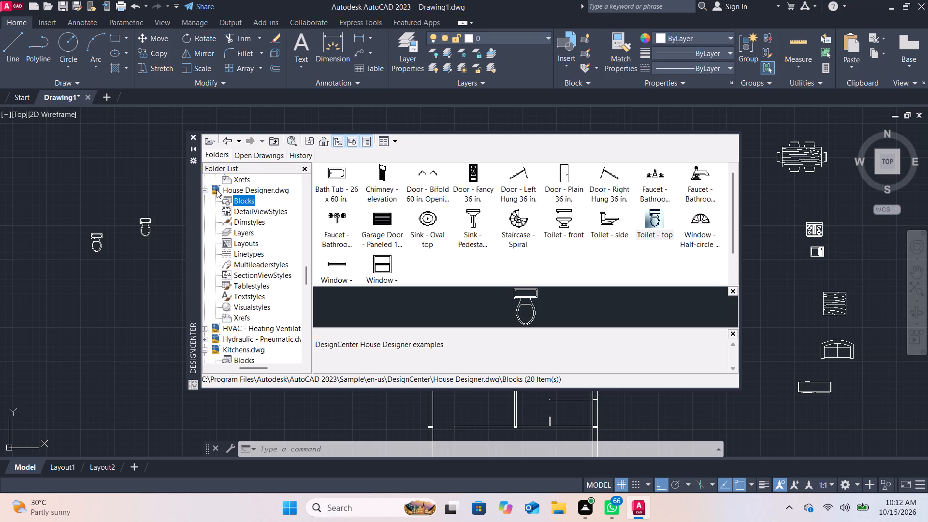
Look through the House Designer.dwg, Kitchens.dwg and Landscaping.dwg entries and back up to Home - Space Planner.dwg in the DesignCenter tree.
left_click(217, 189)
double_click(329, 172)
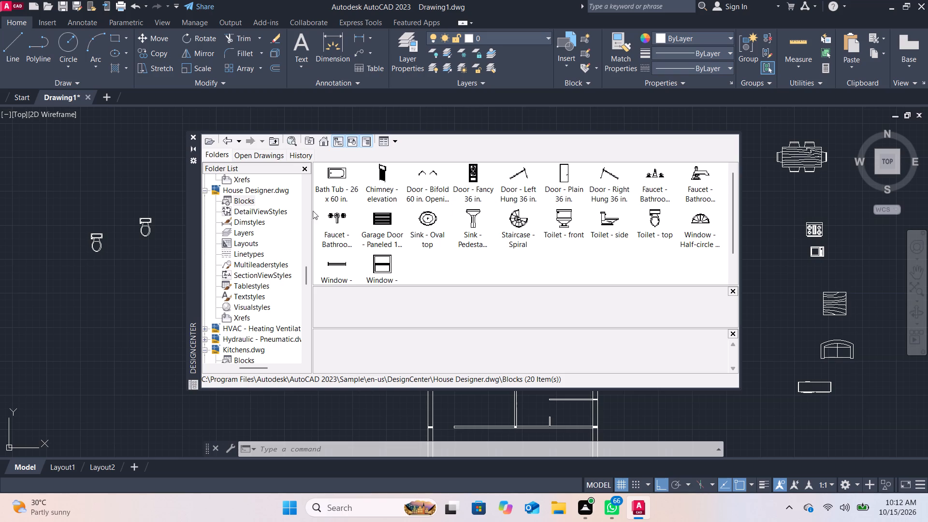
scroll(264, 290, "down", 1)
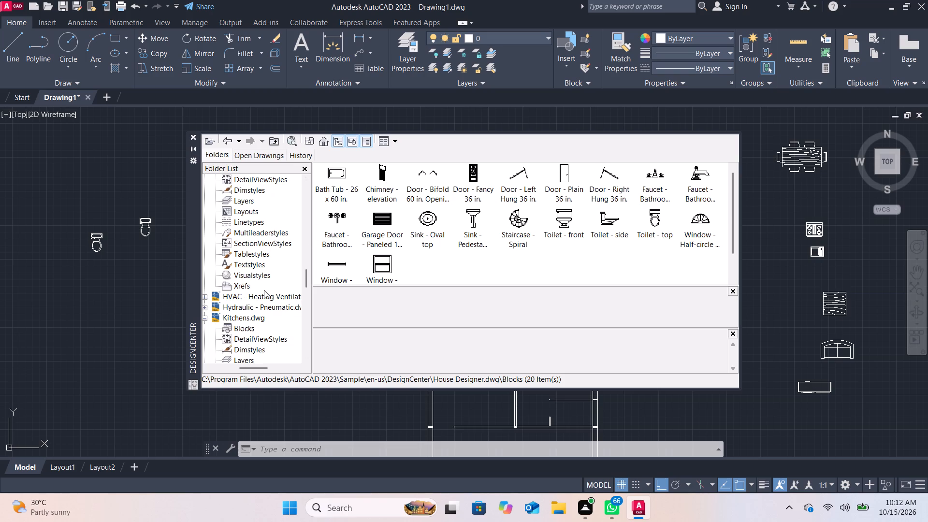
scroll(249, 335, "down", 5)
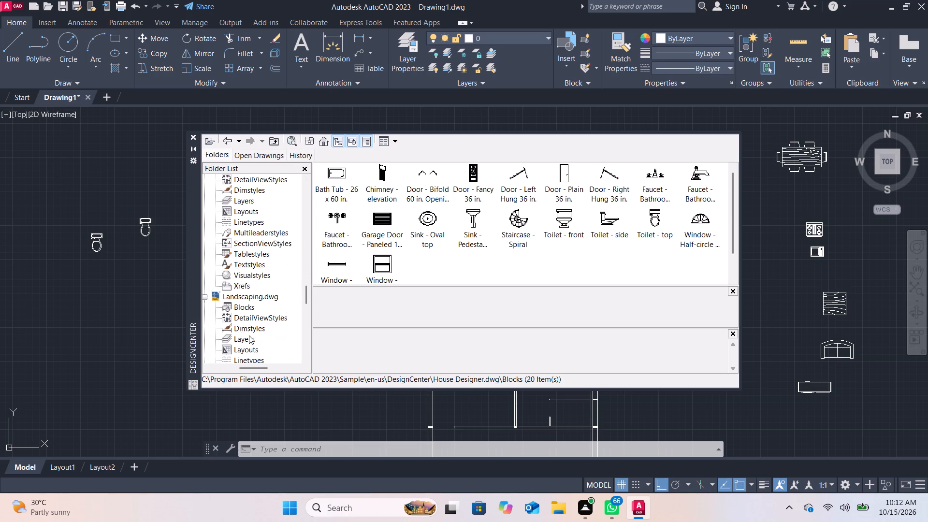
scroll(249, 335, "down", 2)
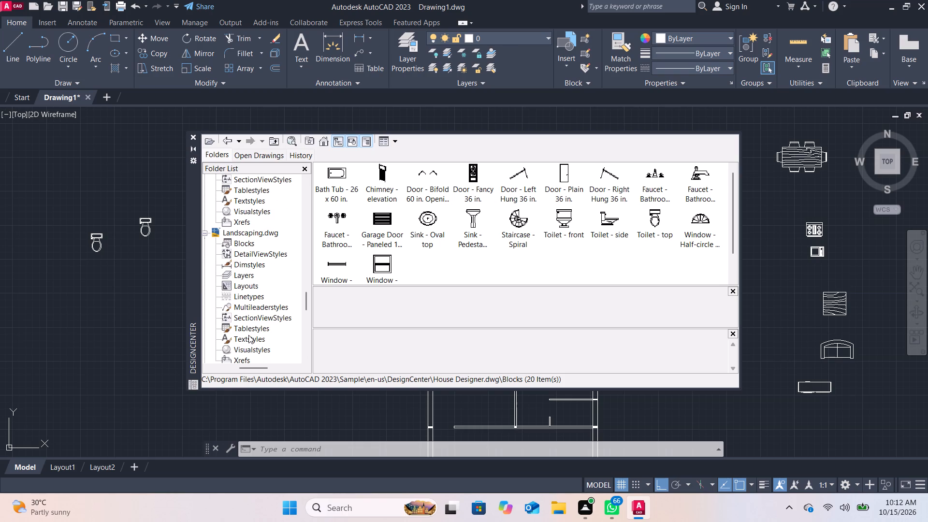
scroll(248, 335, "down", 2)
scroll(248, 335, "up", 2)
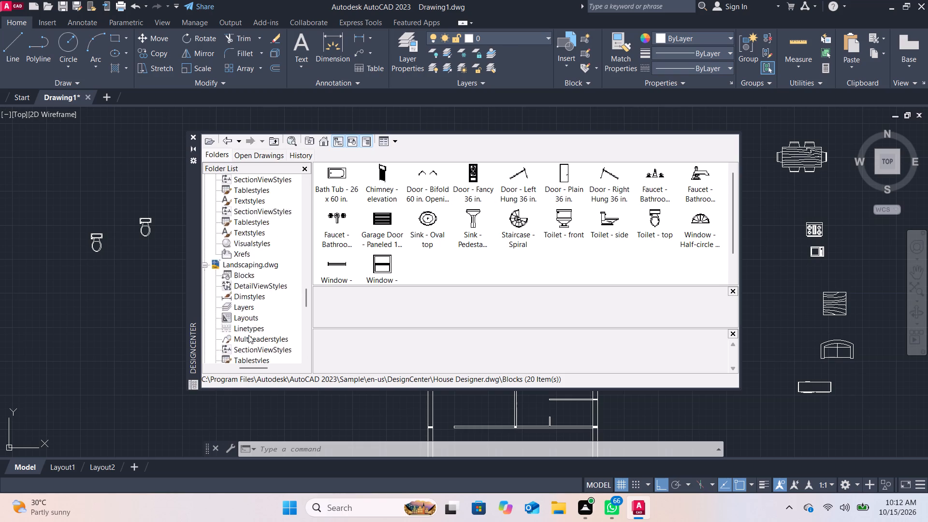
scroll(248, 335, "up", 5)
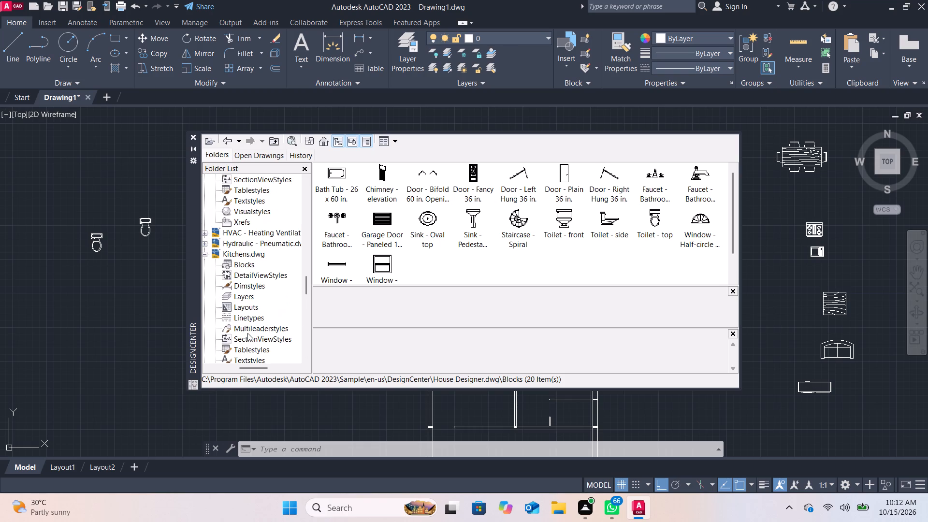
scroll(247, 333, "up", 6)
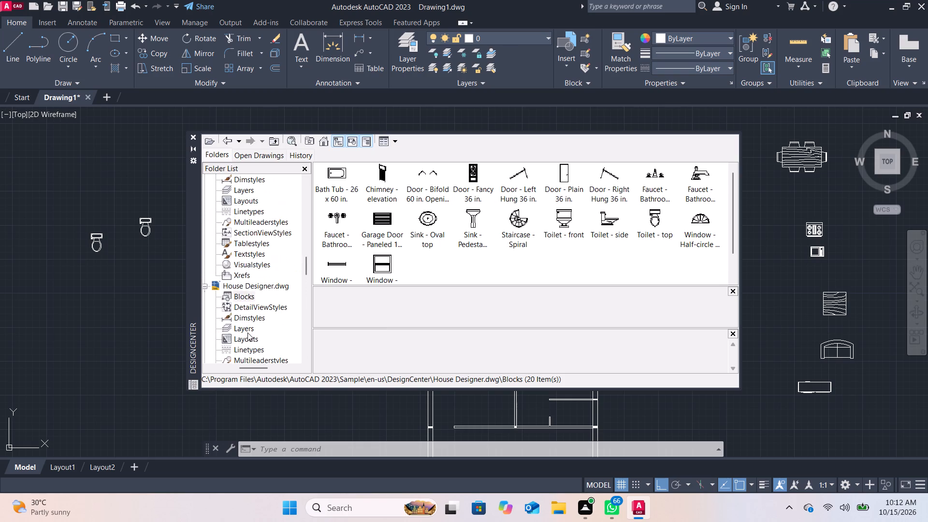
scroll(247, 333, "up", 2)
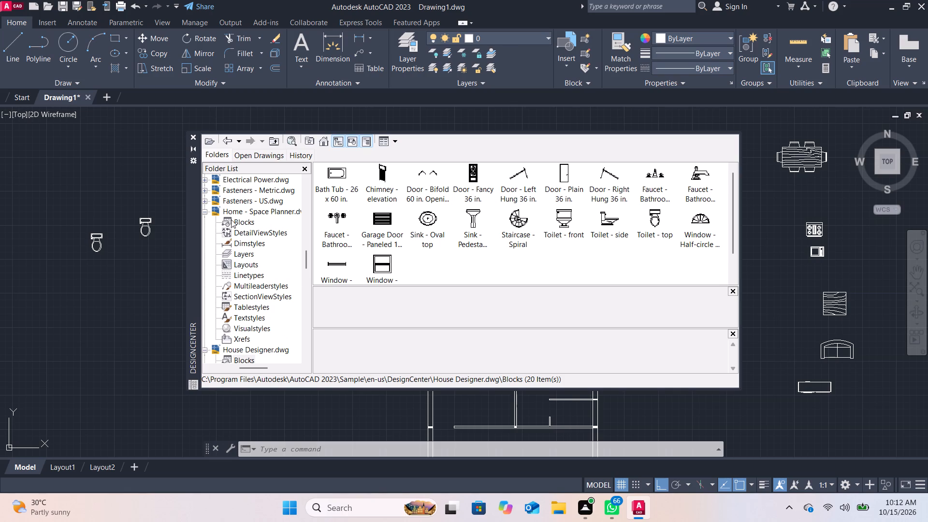
Insert two Bed - Queen blocks from Home - Space Planner.dwg in the space northwest of the toilets, then close DesignCenter.
left_click(231, 219)
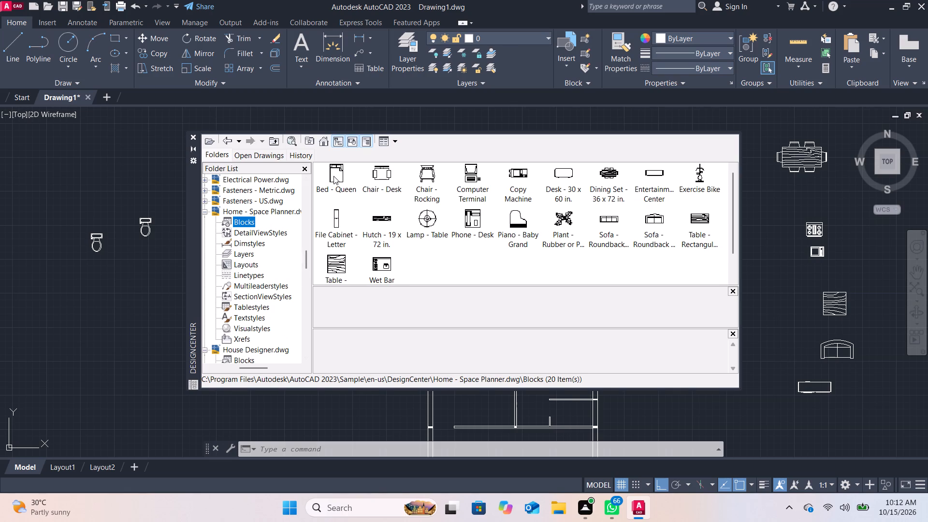
left_click_drag(333, 176, 102, 155)
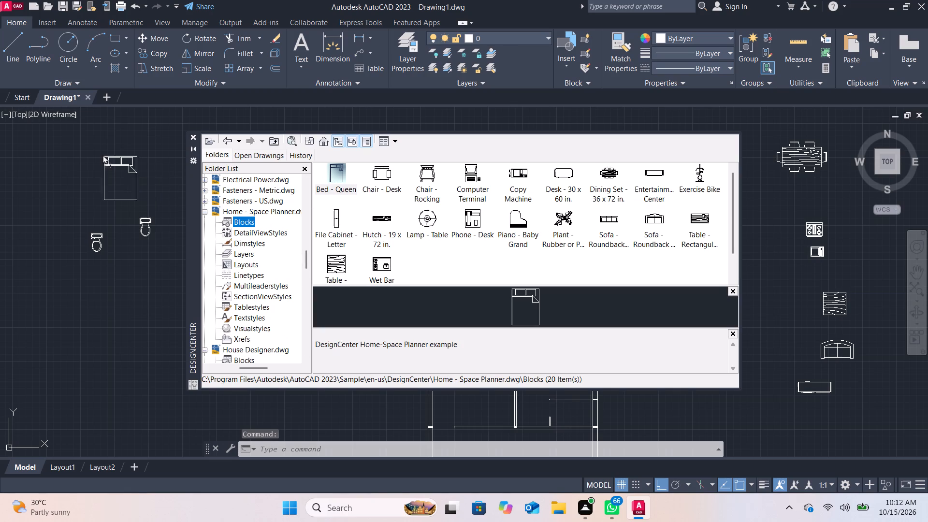
left_click_drag(102, 155, 97, 149)
left_click_drag(338, 178, 155, 176)
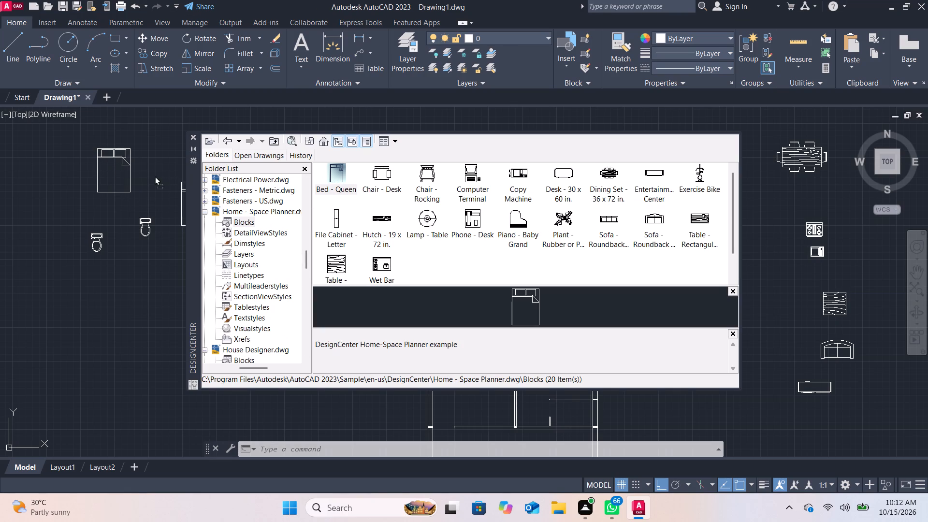
left_click_drag(155, 176, 46, 172)
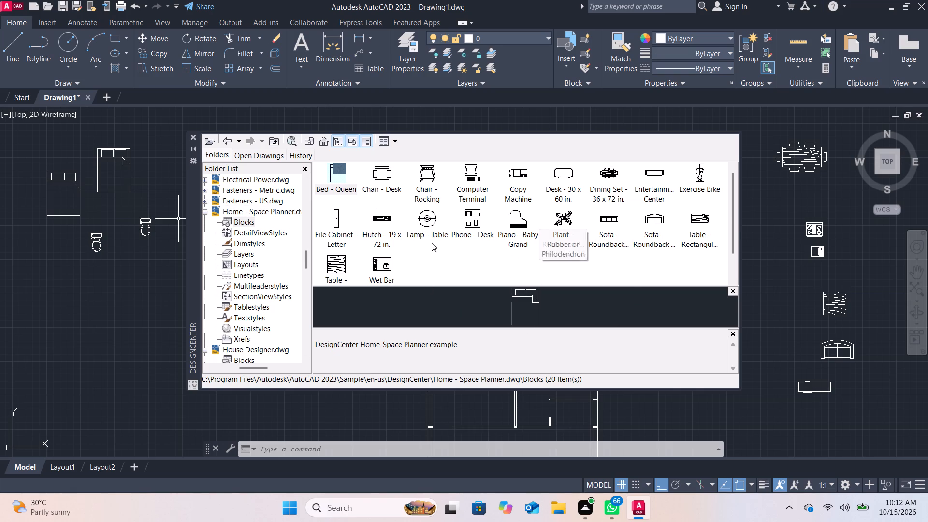
left_click(195, 135)
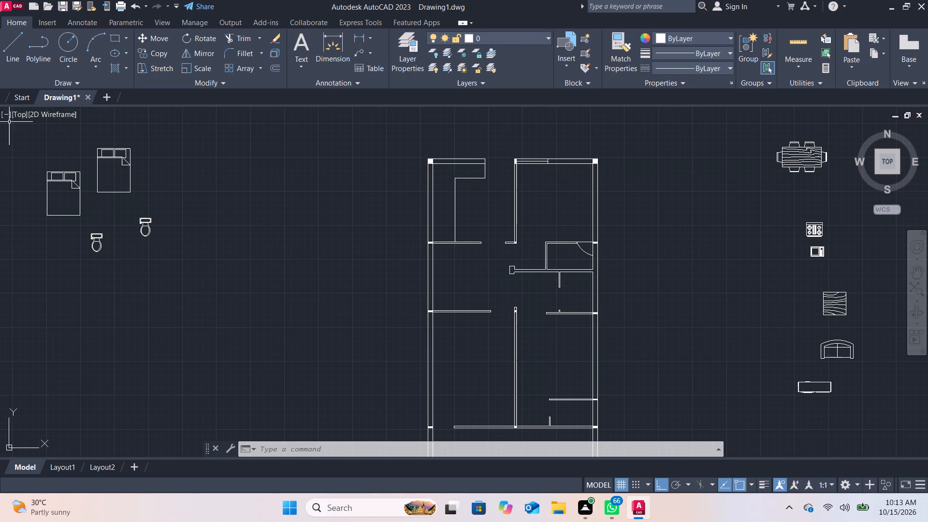
Rotate the eastern of the two queen beds about 271° so that its pillow end faces east.
left_click(118, 149)
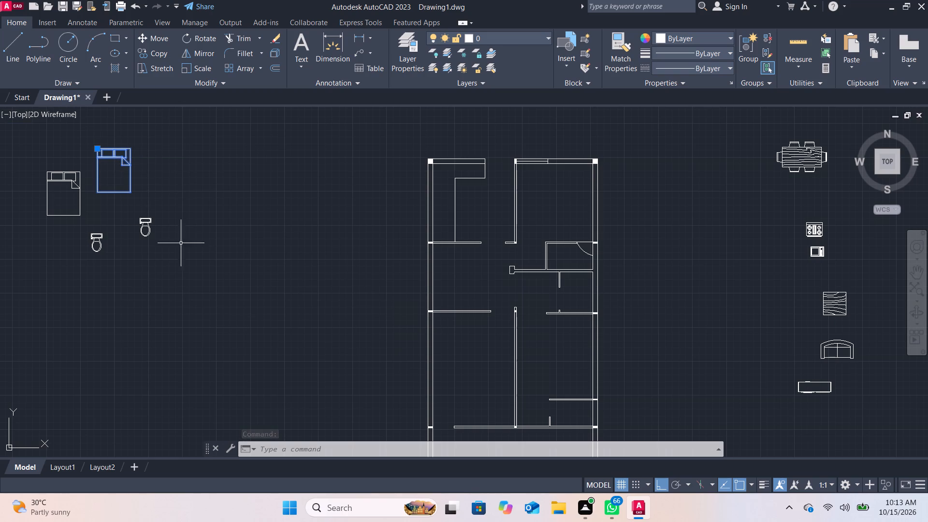
left_click(189, 42)
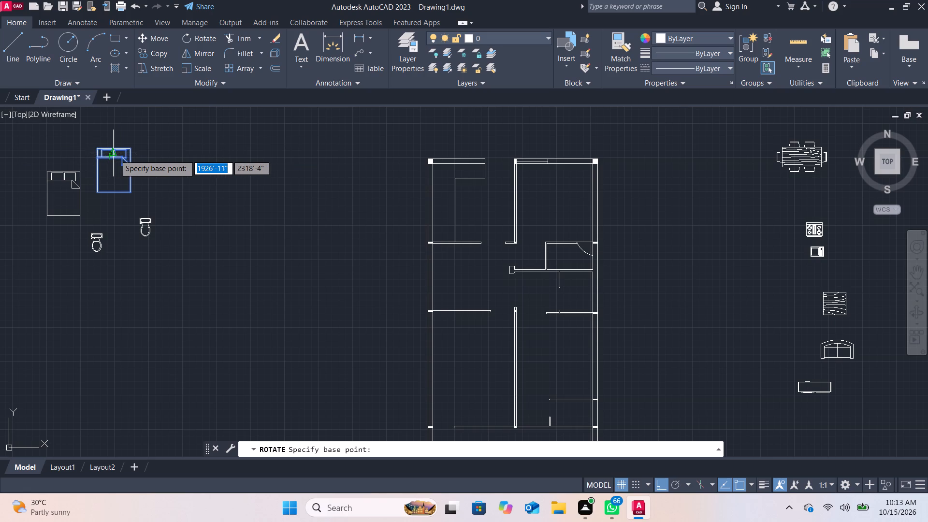
left_click_drag(115, 155, 114, 198)
left_click(114, 198)
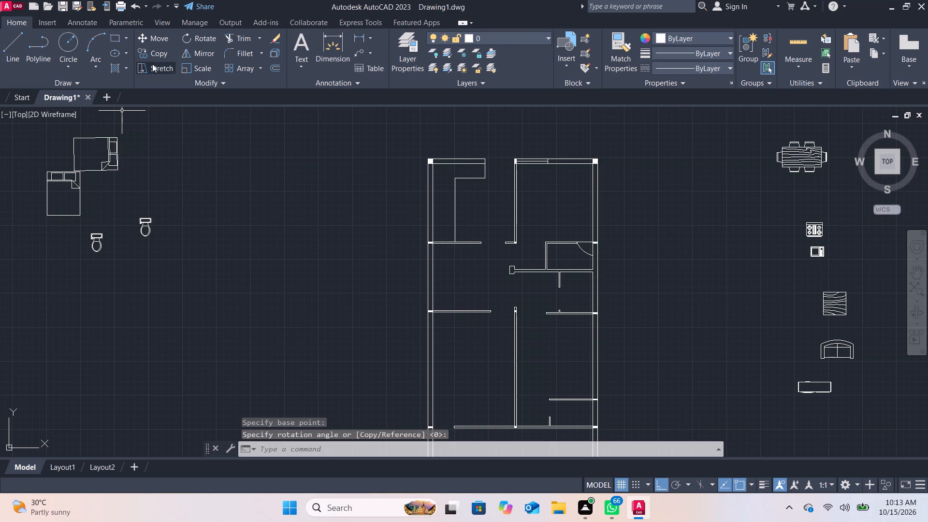
Move the rotated queen bed into the northeast room with Ortho off, placing its pillow end near the east wall.
left_click(157, 42)
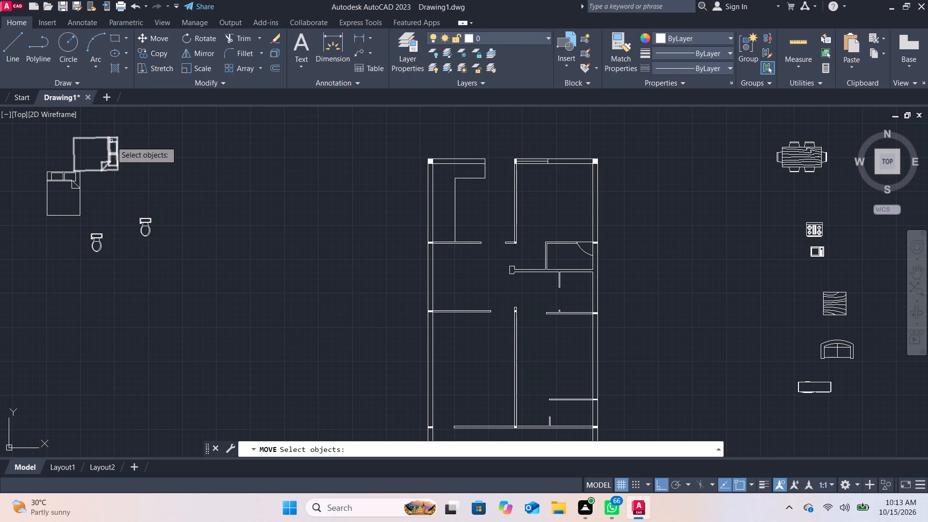
left_click(111, 141)
key("Return")
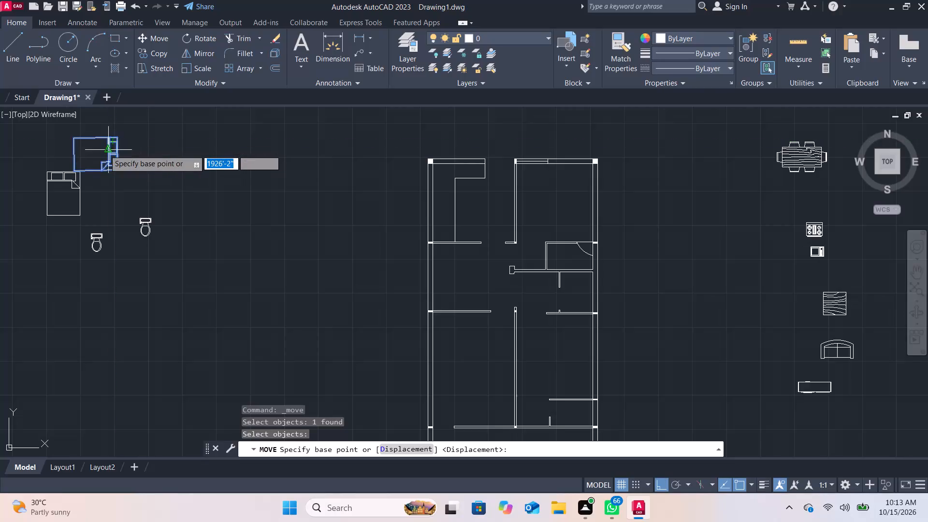
left_click_drag(104, 150, 548, 229)
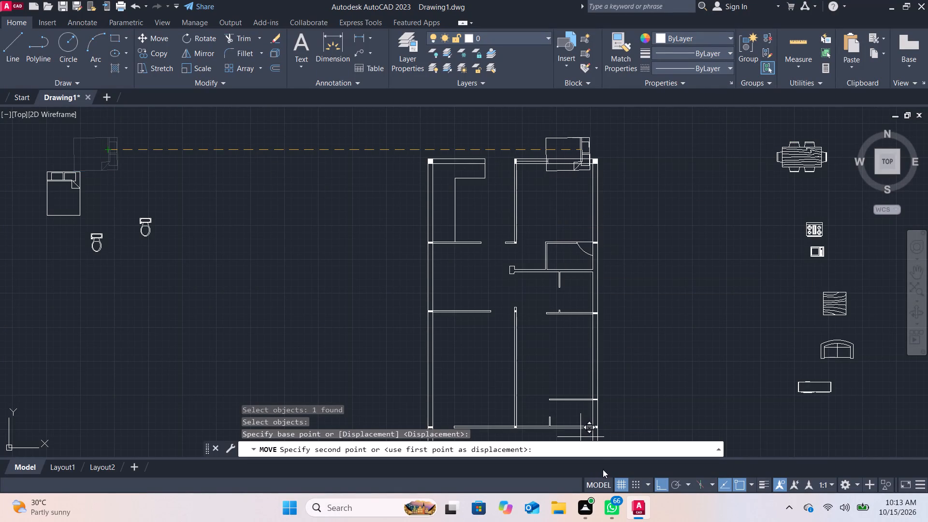
left_click(659, 484)
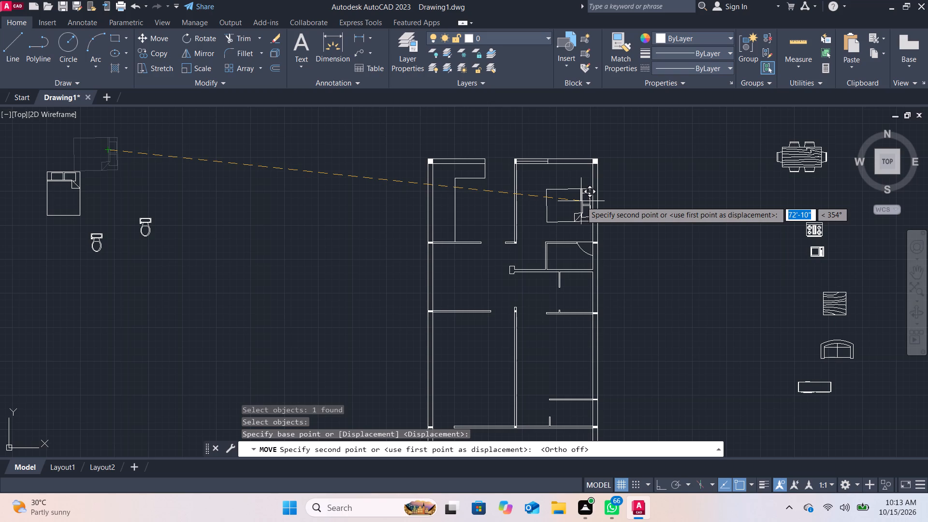
left_click(581, 201)
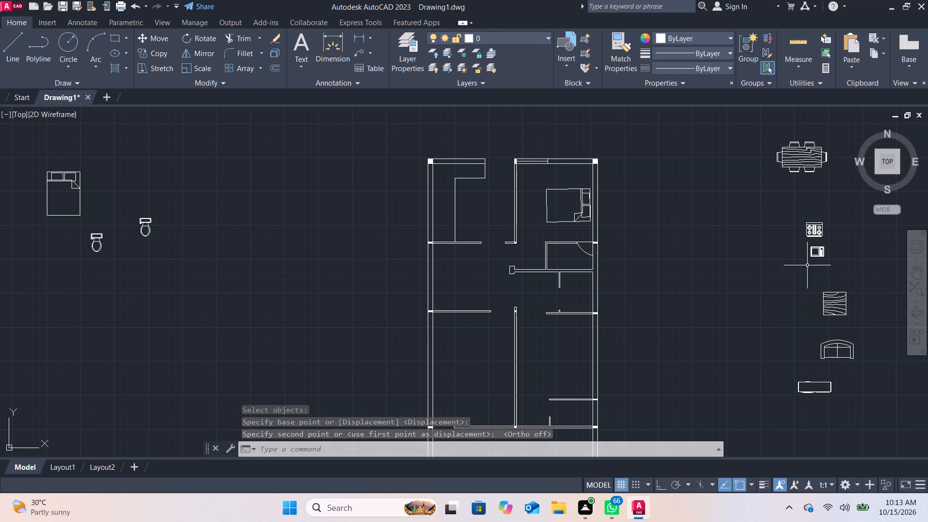
Rotate the four-burner stove block east of the floor plan by about half a turn.
left_click(808, 227)
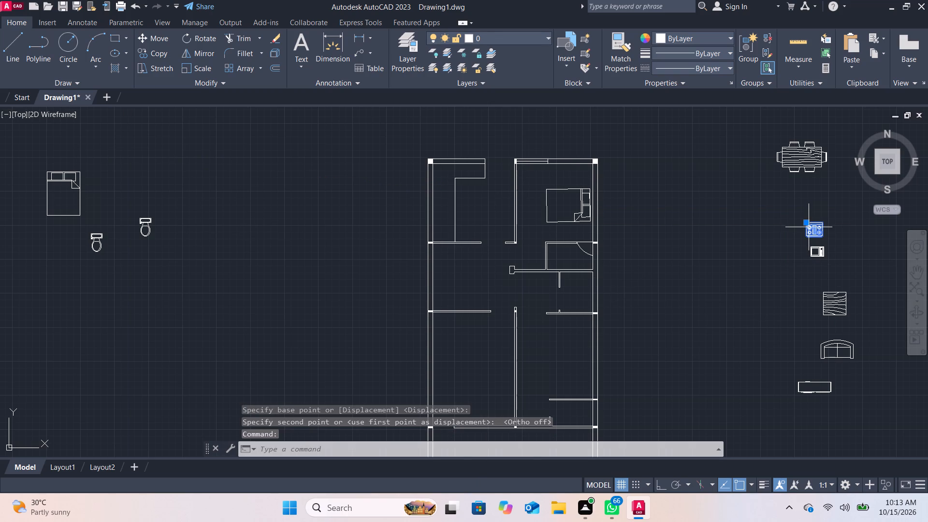
left_click(201, 40)
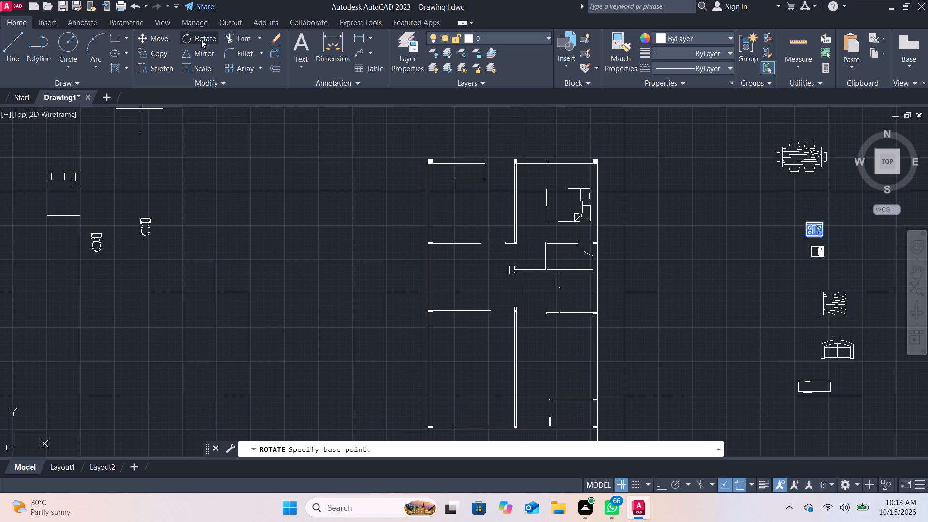
key("Return")
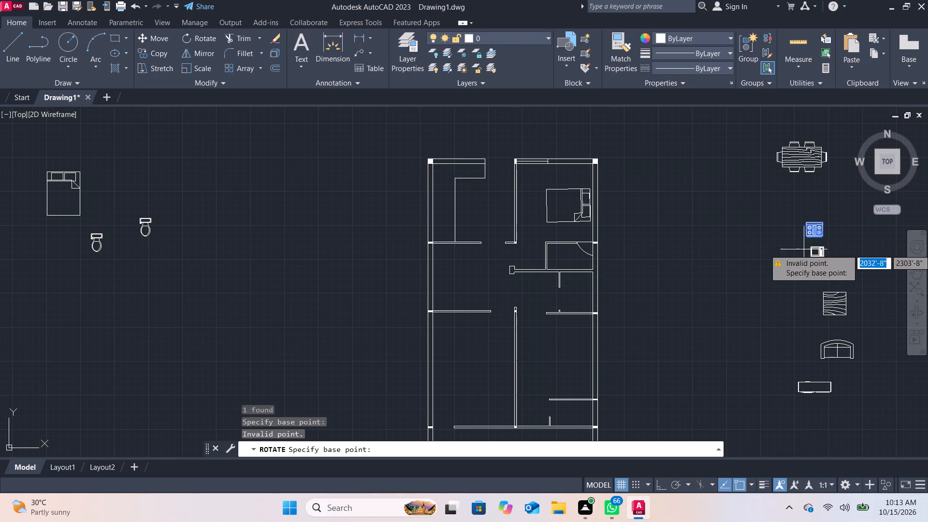
left_click_drag(817, 233, 792, 229)
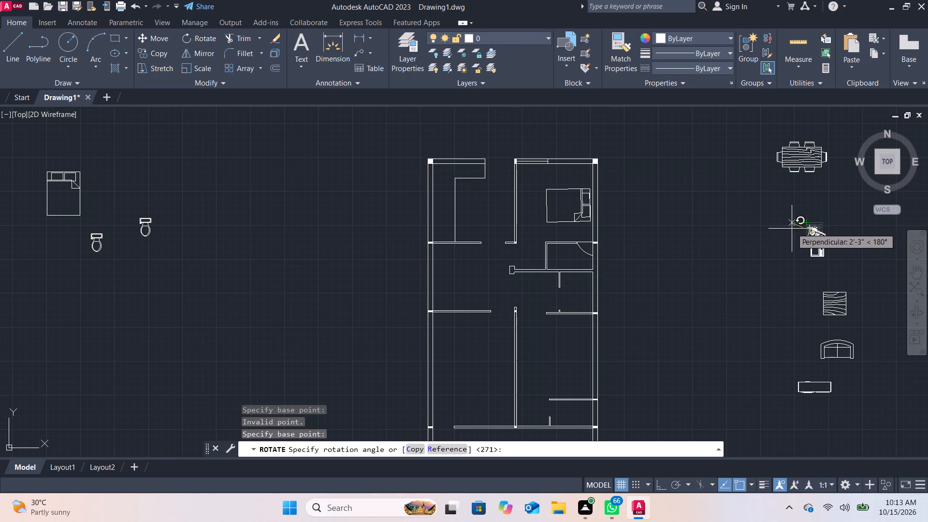
left_click_drag(792, 229, 789, 234)
left_click(789, 234)
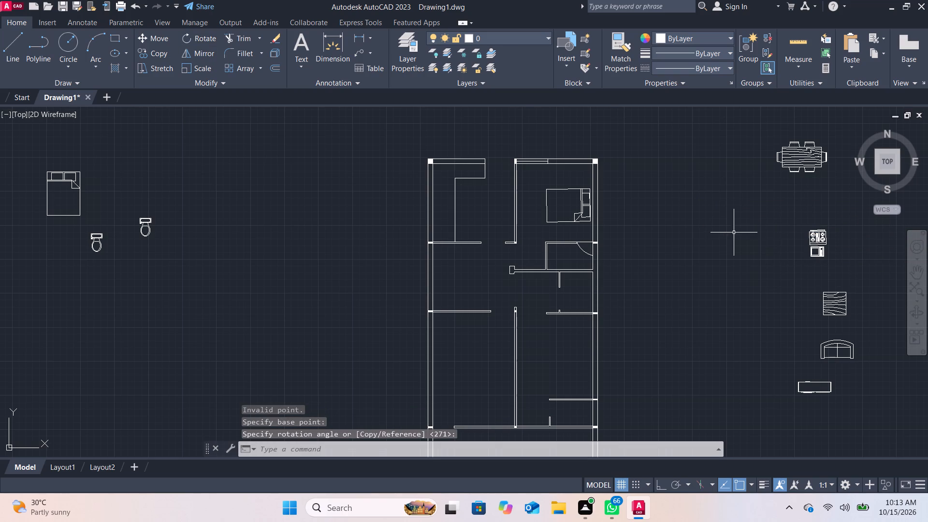
Move the four-burner stove onto the kitchen counter's corner in the northwest room of the floor plan.
left_click(148, 35)
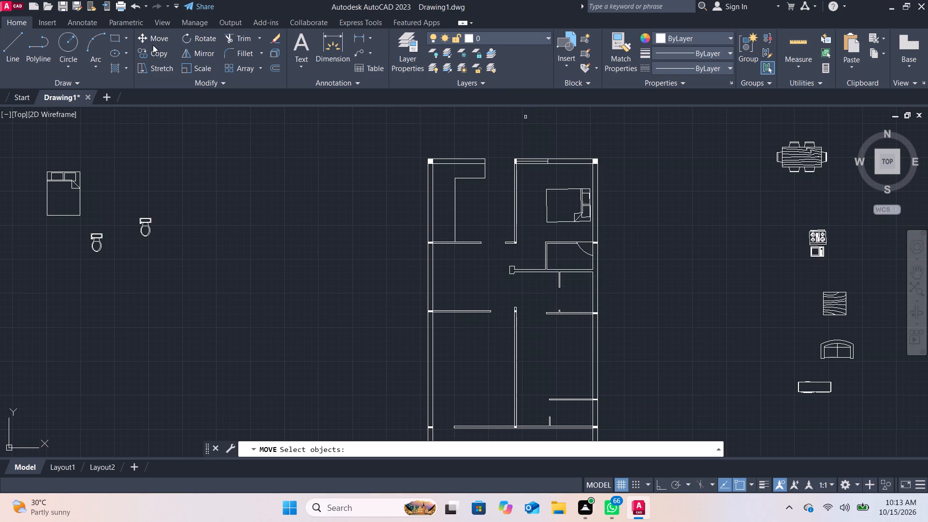
key("Return")
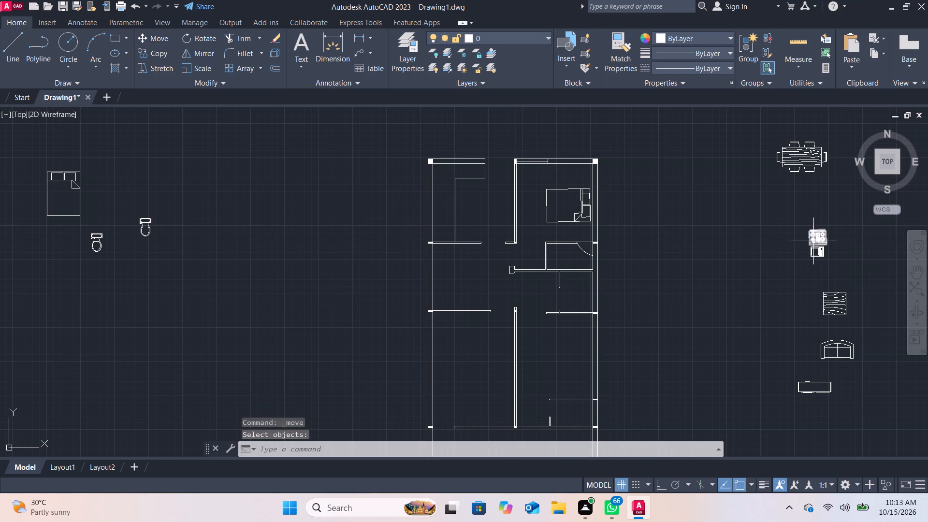
key("m")
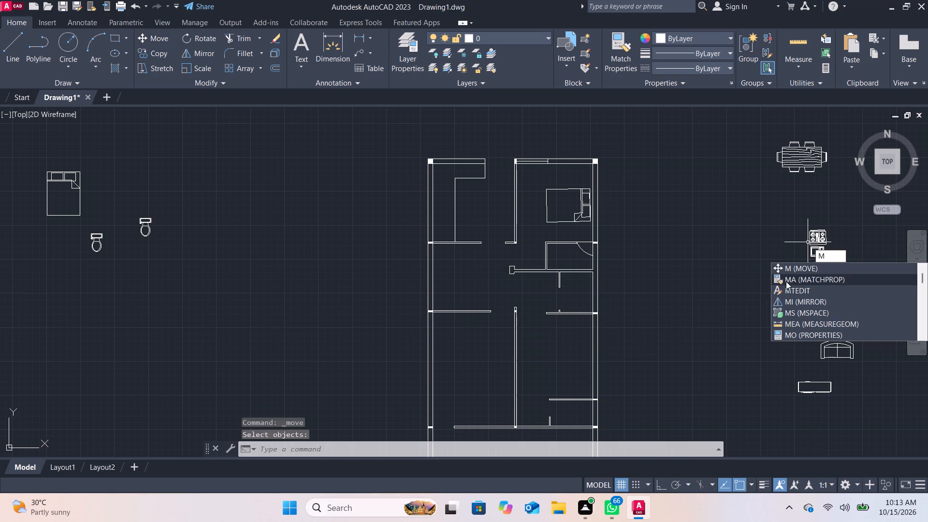
left_click(792, 271)
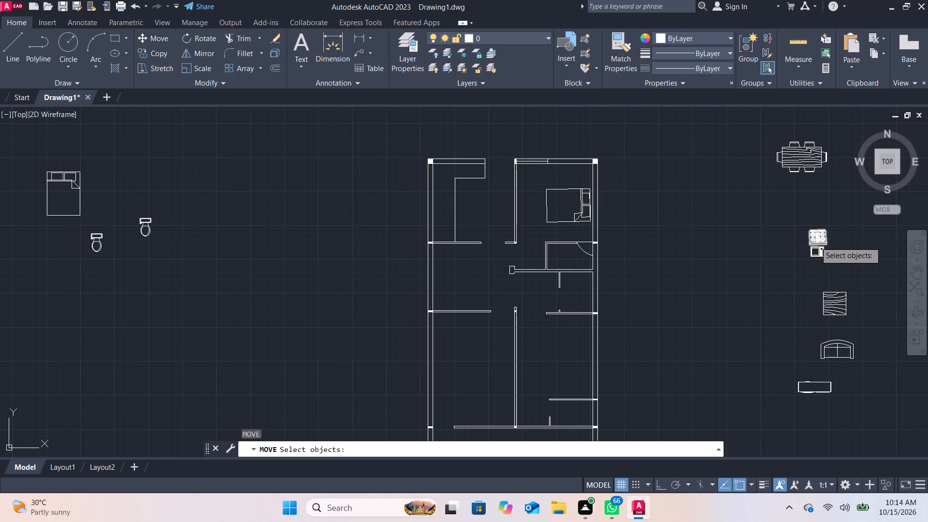
left_click(815, 242)
key("Return")
left_click_drag(815, 242, 651, 240)
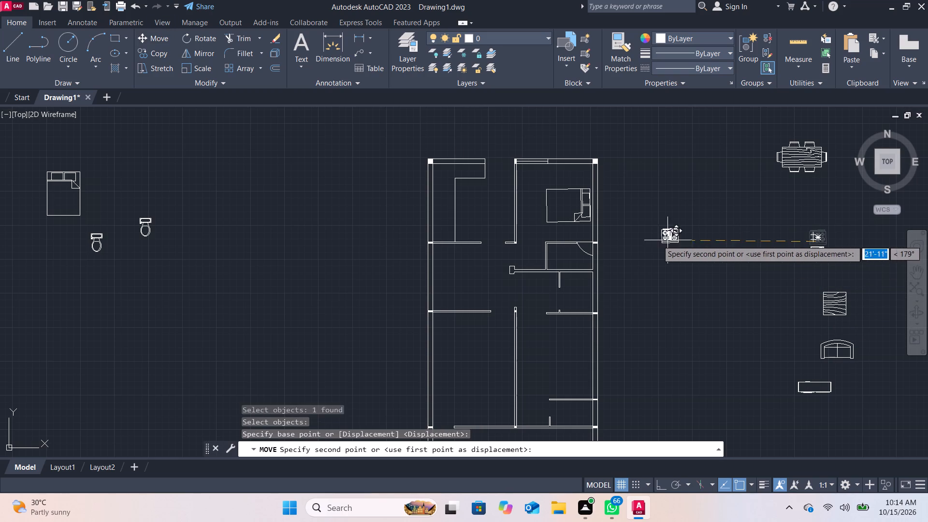
left_click_drag(651, 240, 441, 182)
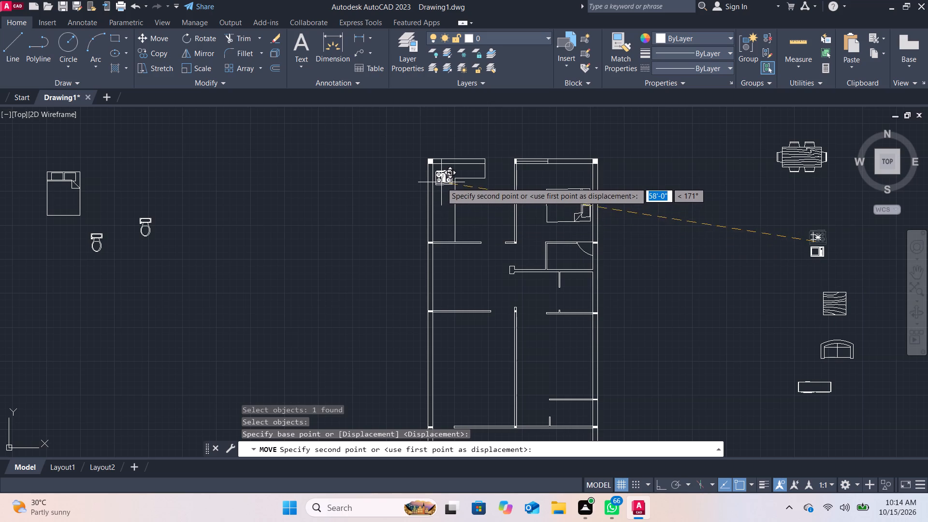
left_click_drag(441, 182, 442, 179)
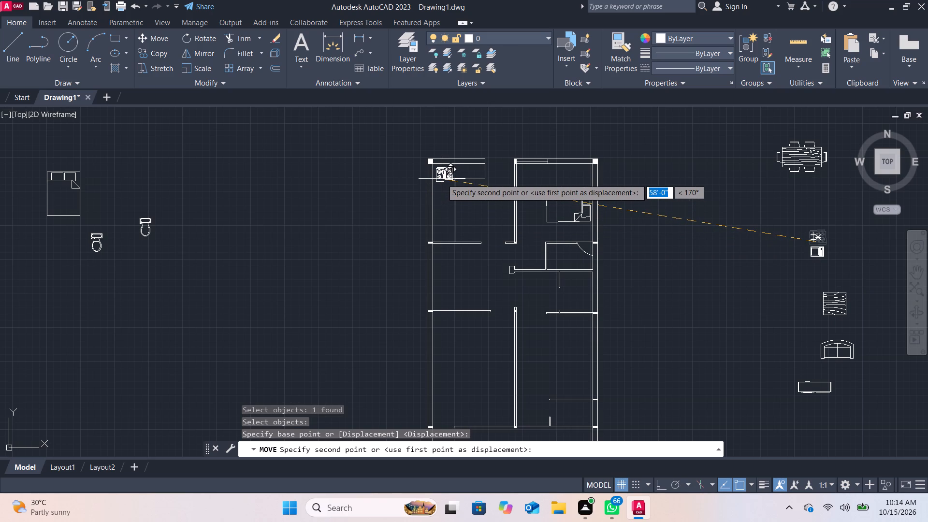
left_click(442, 179)
scroll(505, 251, "up", 1)
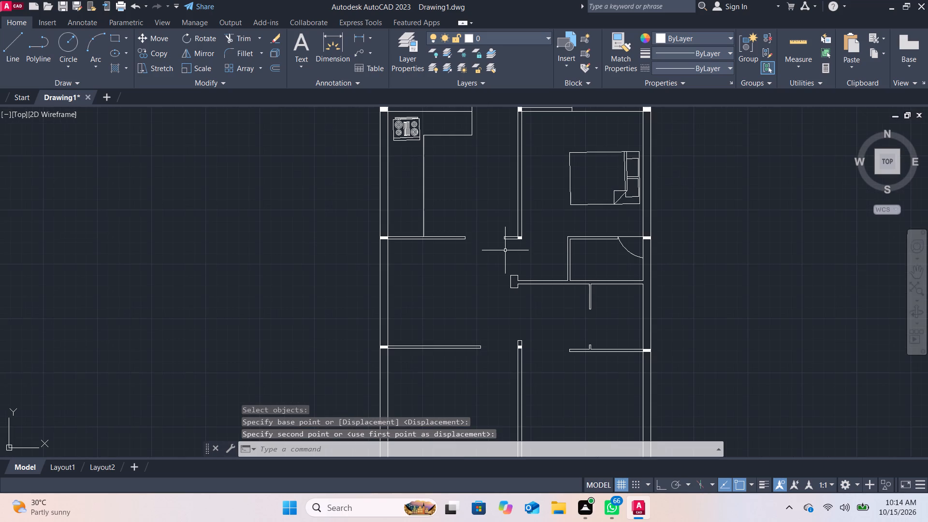
scroll(505, 250, "down", 1)
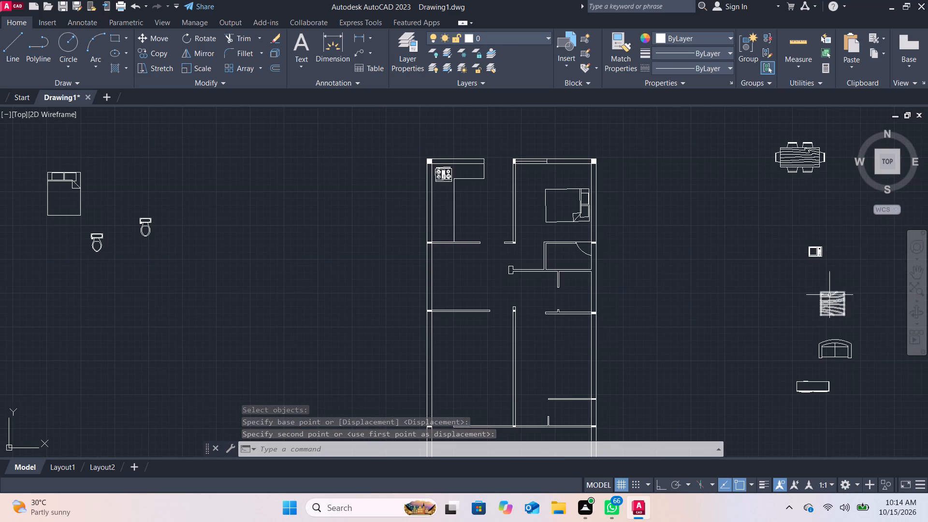
Move the small rectangular kitchen appliance block east of the floor plan onto the west counter, south of the four-burner stove.
left_click(812, 249)
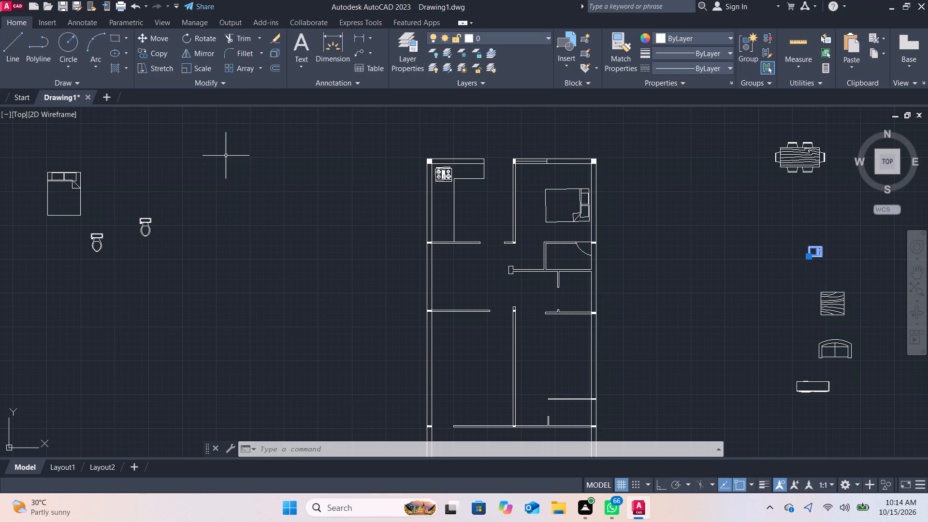
key("m")
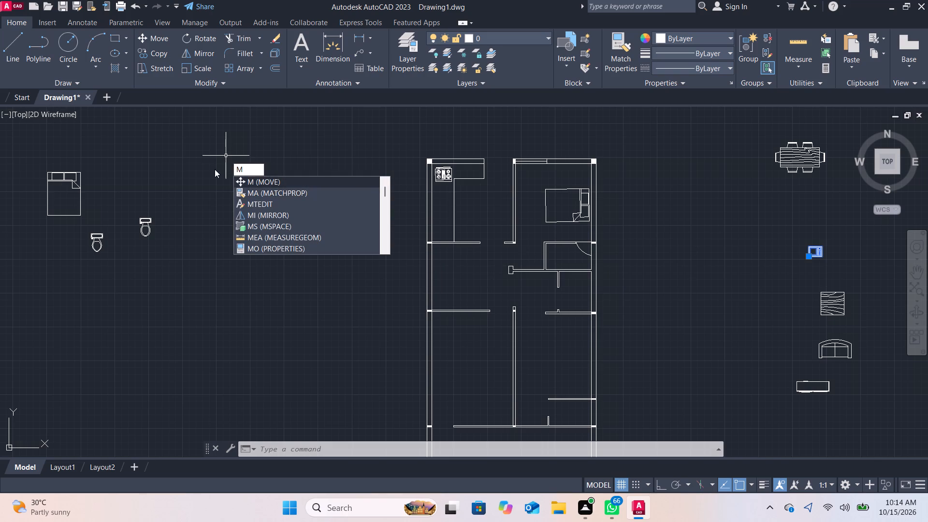
left_click(259, 182)
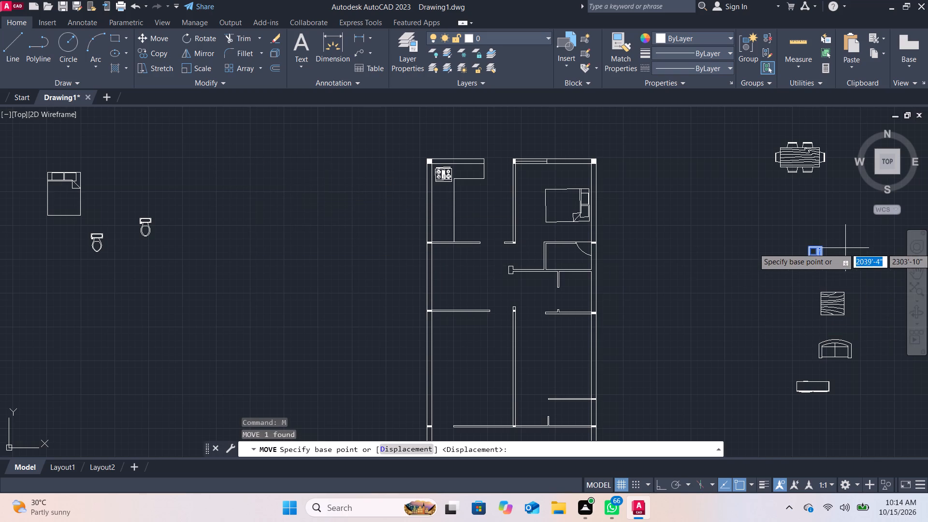
left_click_drag(817, 250, 445, 212)
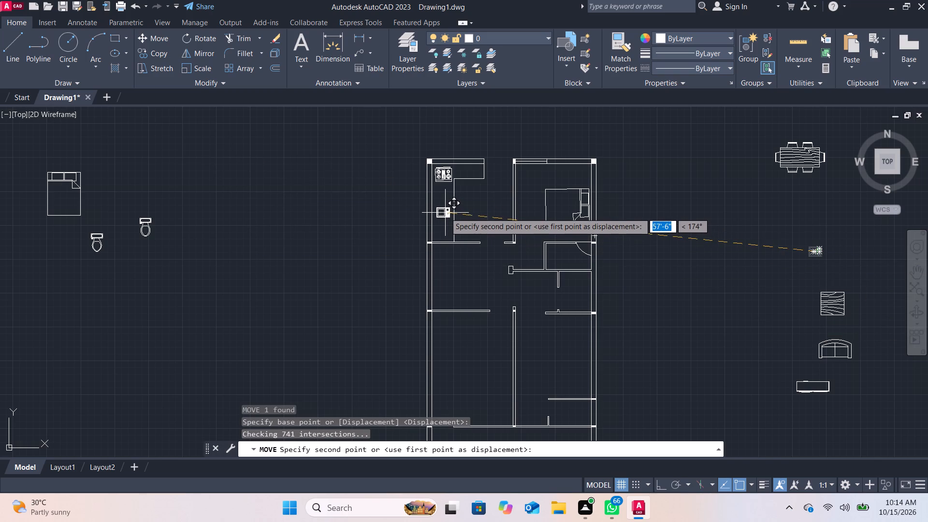
left_click_drag(445, 212, 444, 211)
left_click(444, 211)
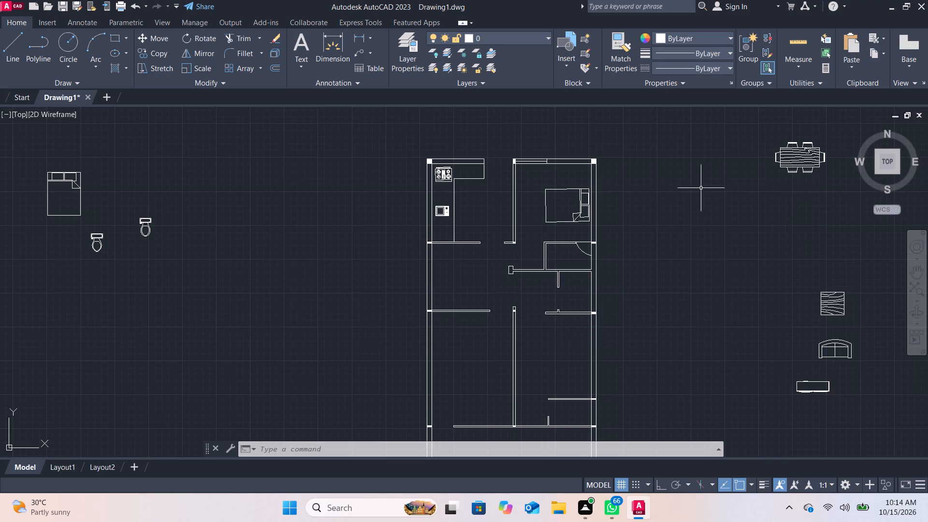
Rotate the remaining queen bed west of the floor plan a quarter turn clockwise so that its pillow end faces east.
left_click(72, 179)
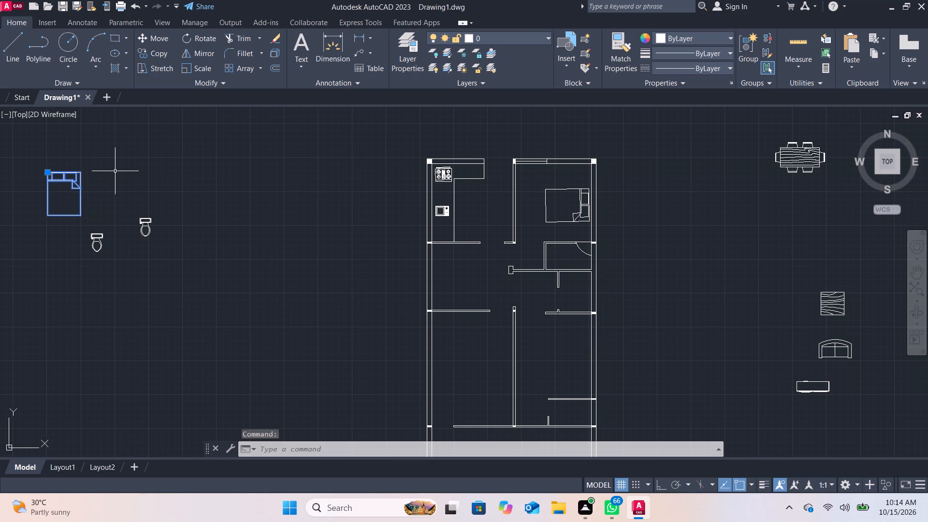
key("m")
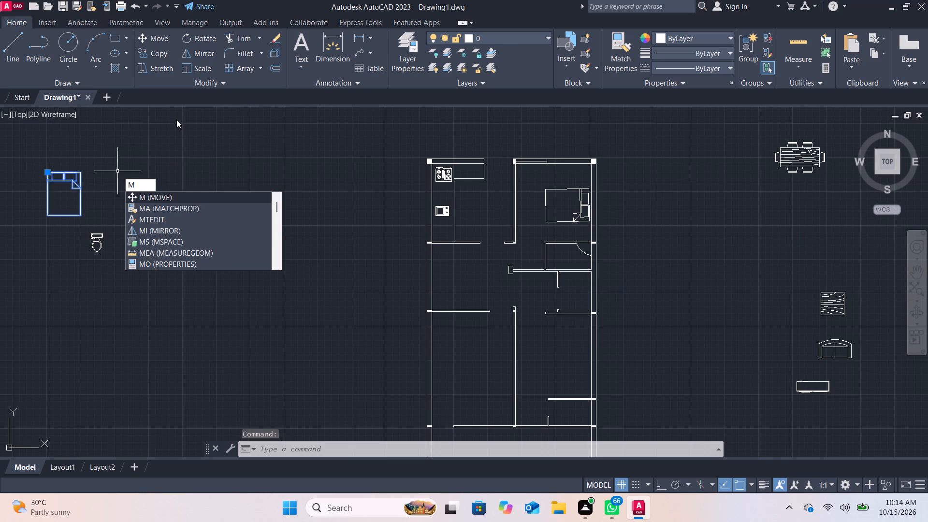
key("BackSpace")
left_click(160, 40)
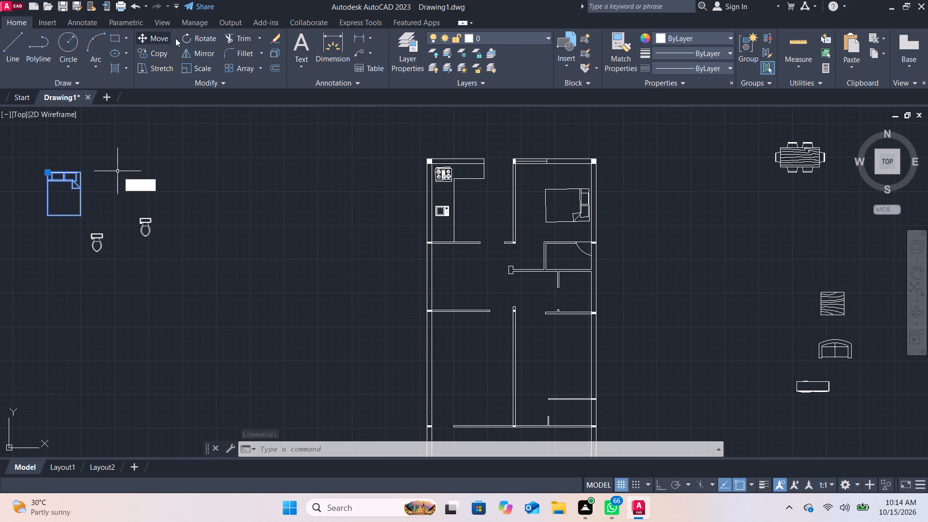
left_click(209, 40)
key("Return")
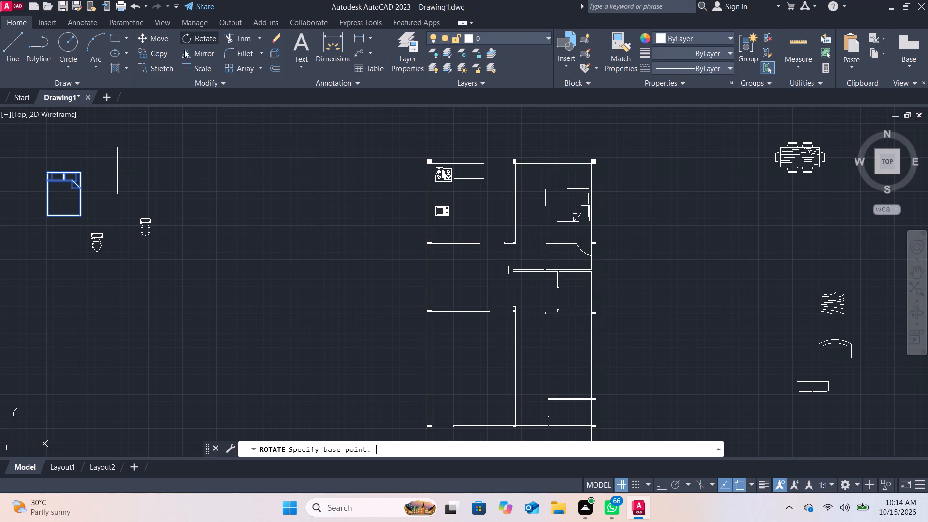
left_click_drag(64, 177, 73, 168)
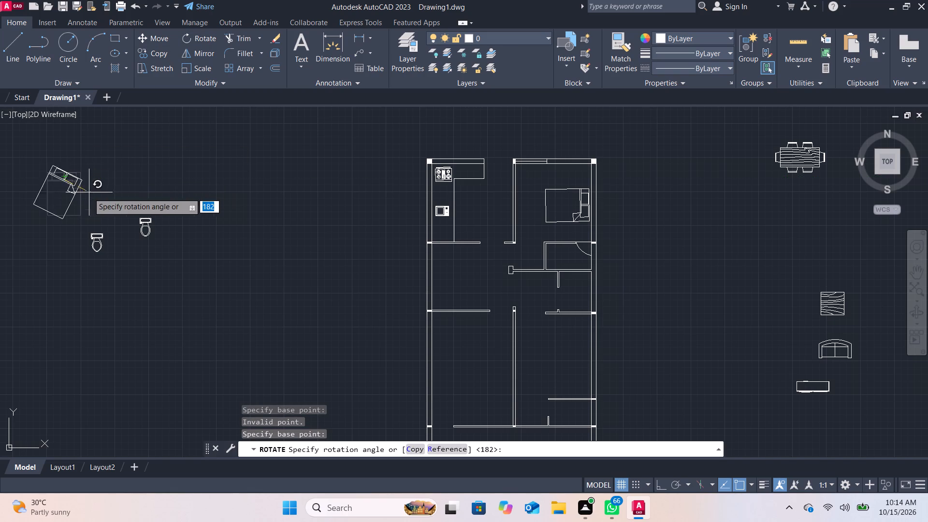
left_click(61, 208)
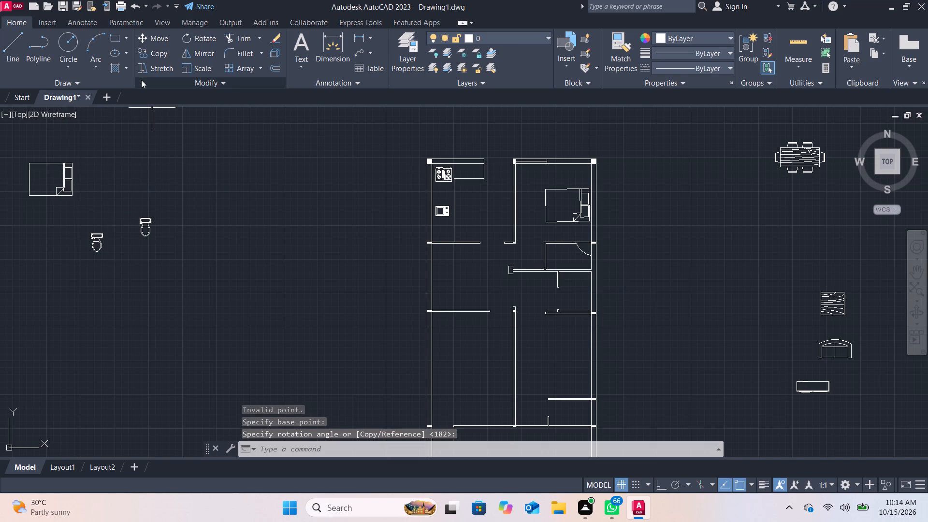
Move the rotated queen bed into the southeast bedroom, placing its pillow end near the east wall.
left_click(150, 43)
left_click(71, 176)
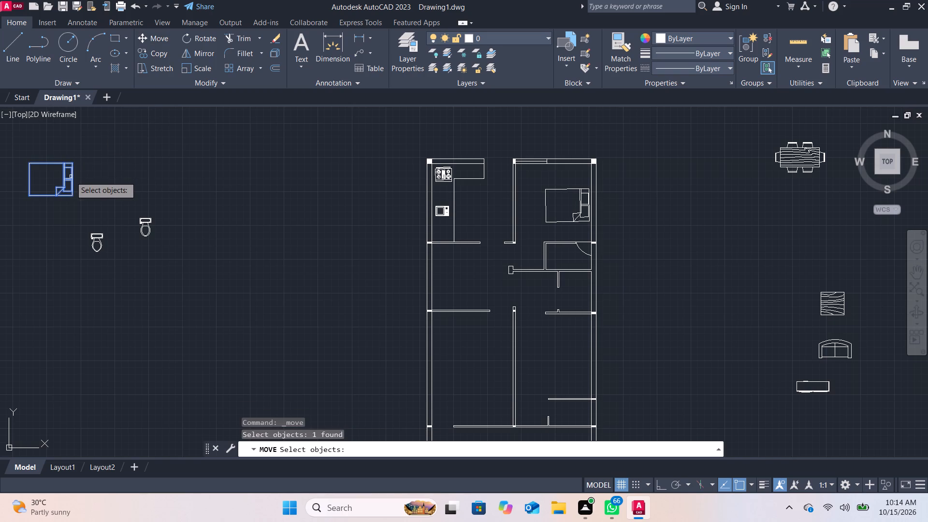
key("Return")
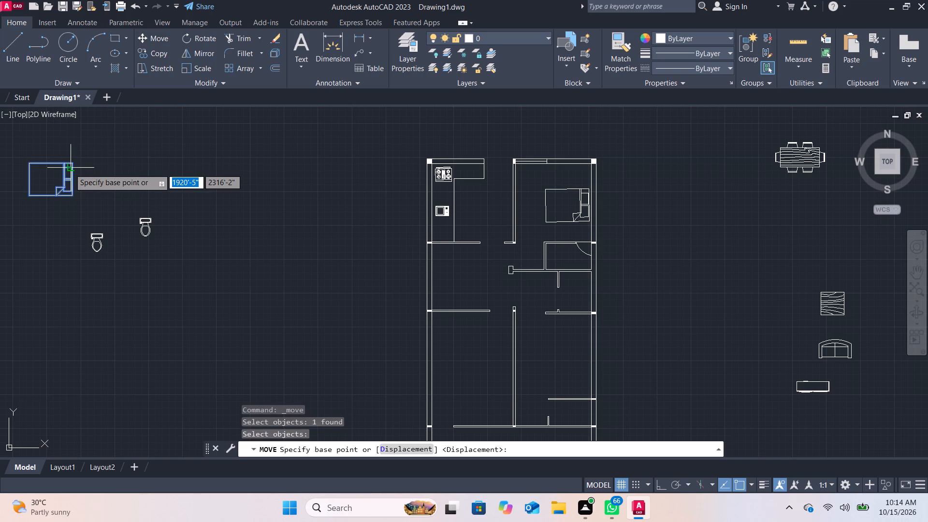
left_click_drag(69, 177, 583, 352)
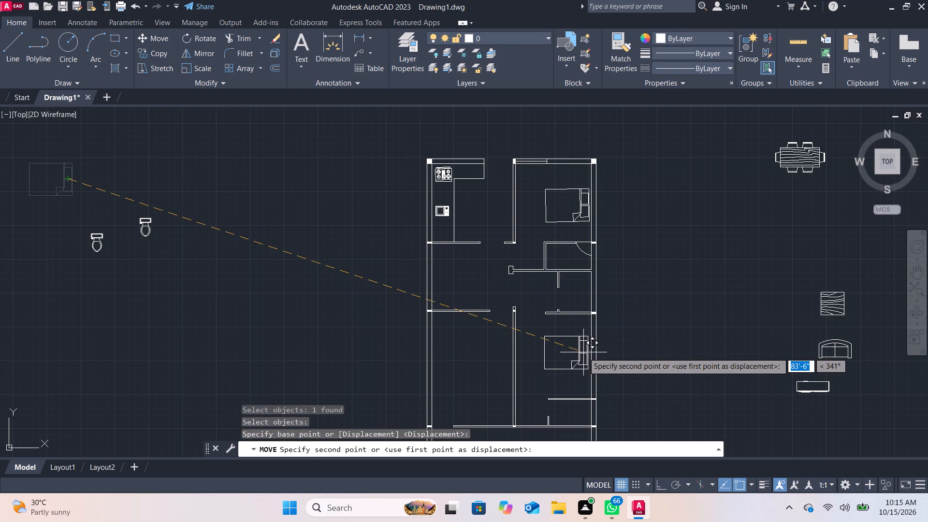
left_click_drag(583, 352, 584, 352)
left_click(584, 352)
Rotate the two-seat sofa east of the floor plan a quarter turn counterclockwise so that its curved back faces west.
scroll(598, 362, "up", 3)
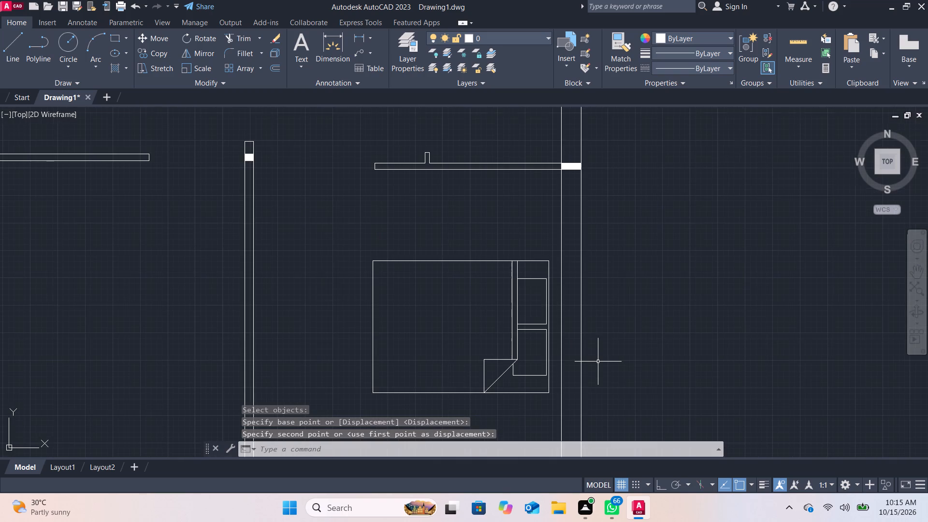
scroll(598, 362, "down", 2)
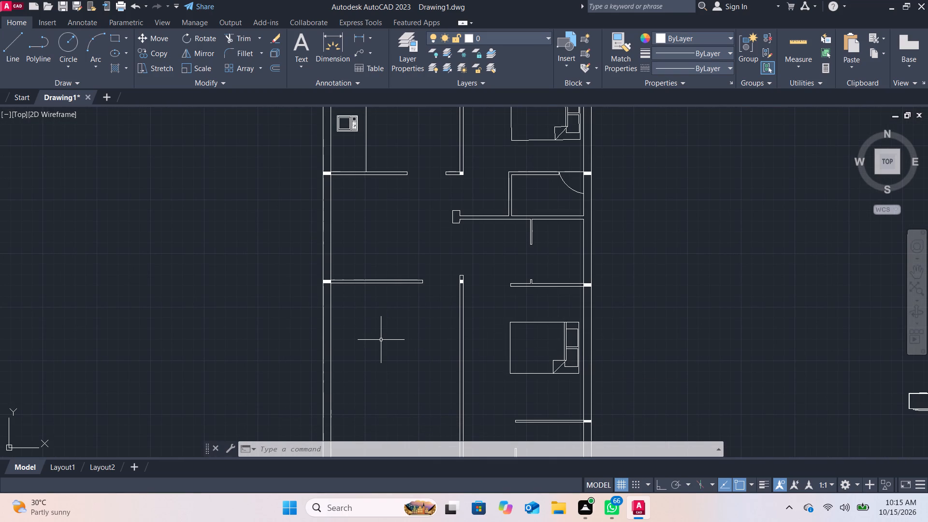
scroll(287, 327, "down", 2)
scroll(507, 363, "up", 1)
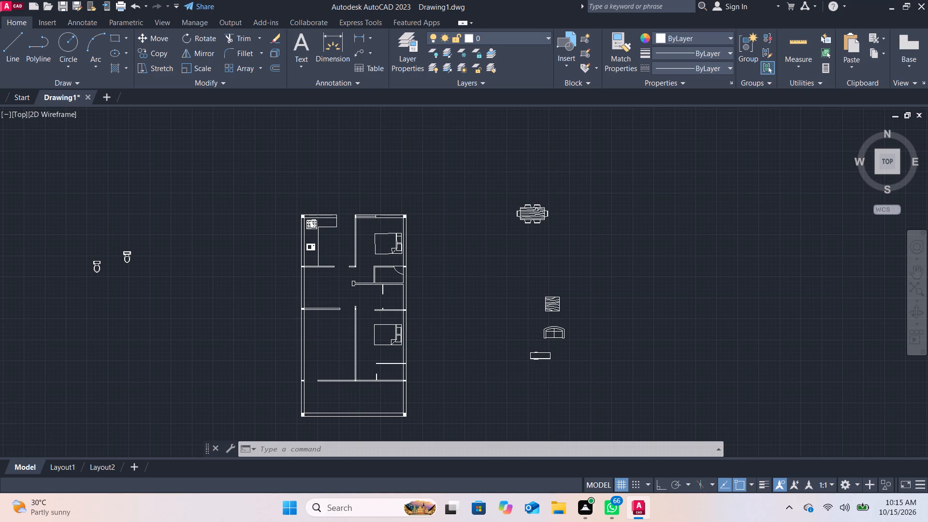
left_click(580, 312)
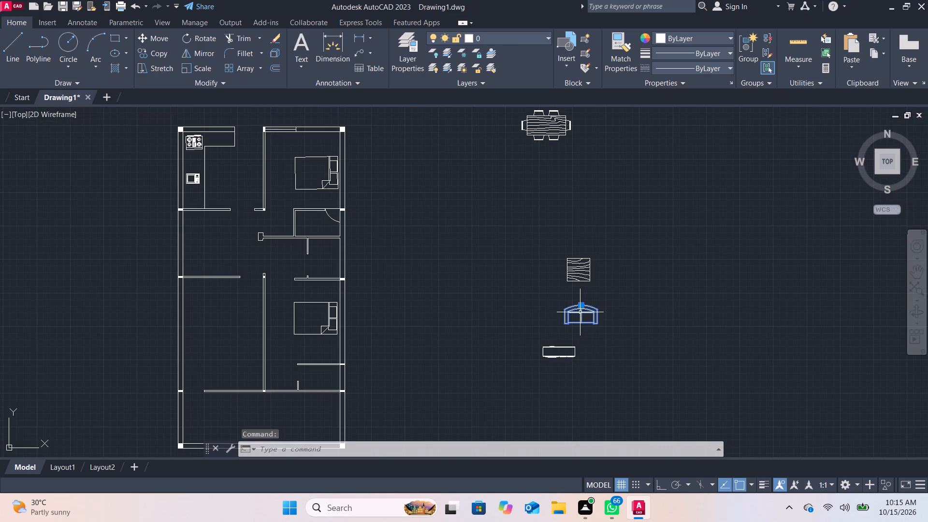
left_click(185, 43)
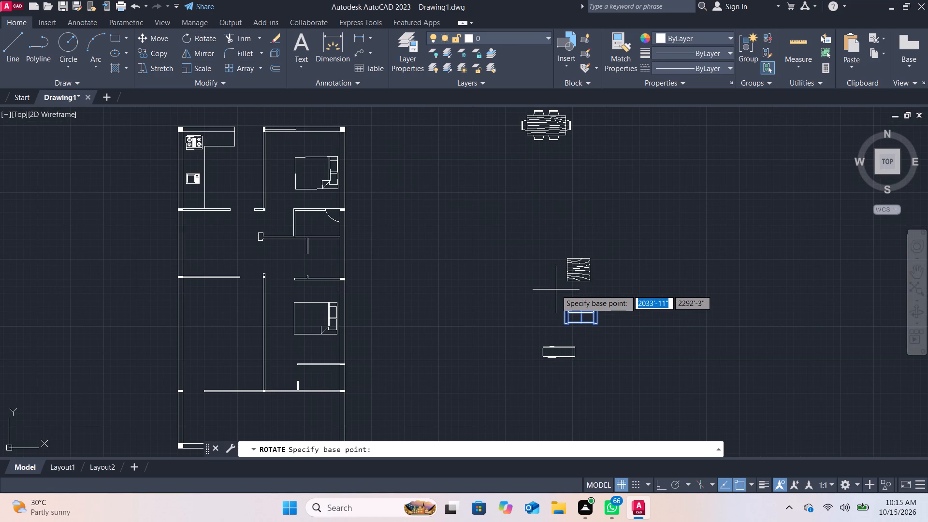
key("Return")
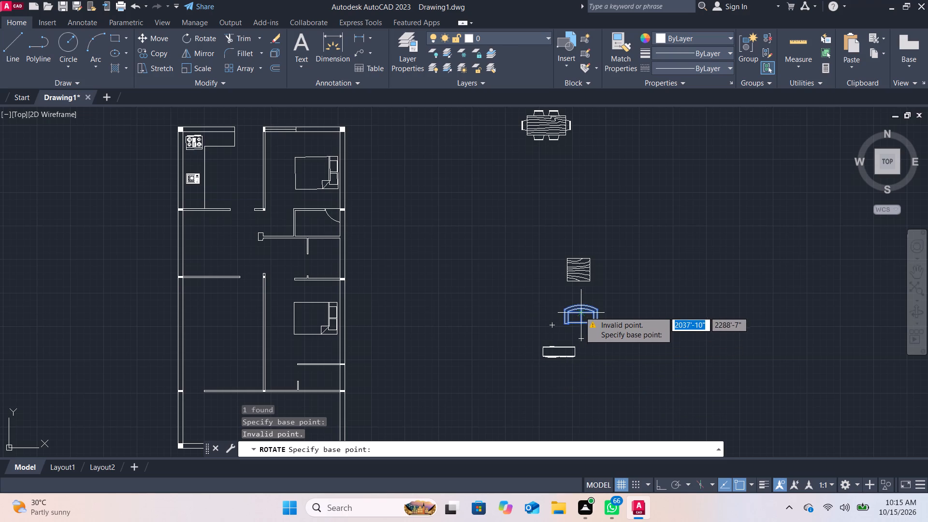
left_click_drag(578, 309, 579, 329)
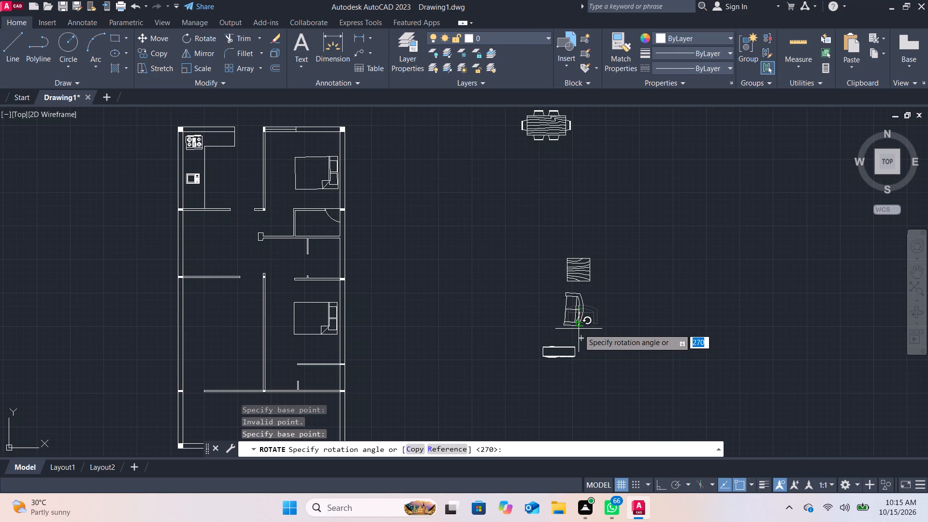
left_click_drag(579, 329, 574, 288)
left_click(574, 288)
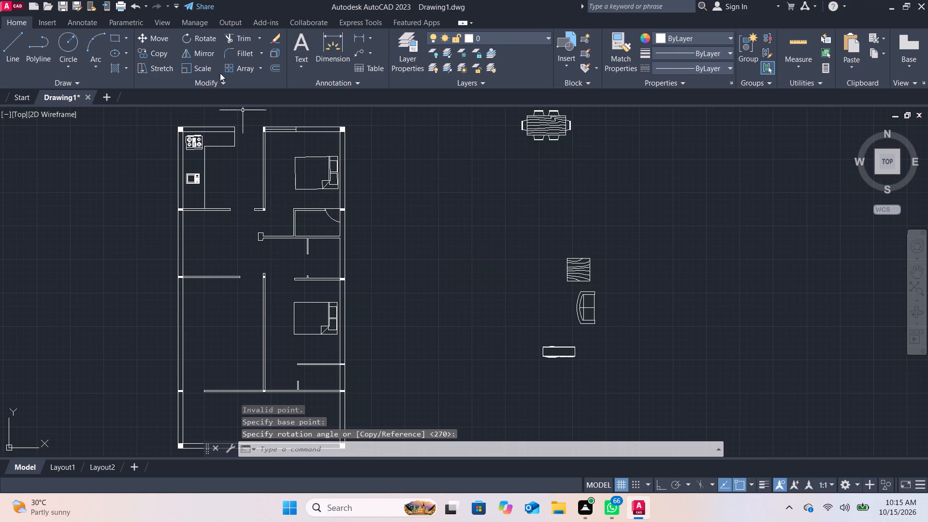
Move the rotated sofa into the southwest living room, with its back near the west wall and just below the room's north wall.
left_click(158, 40)
key("Return")
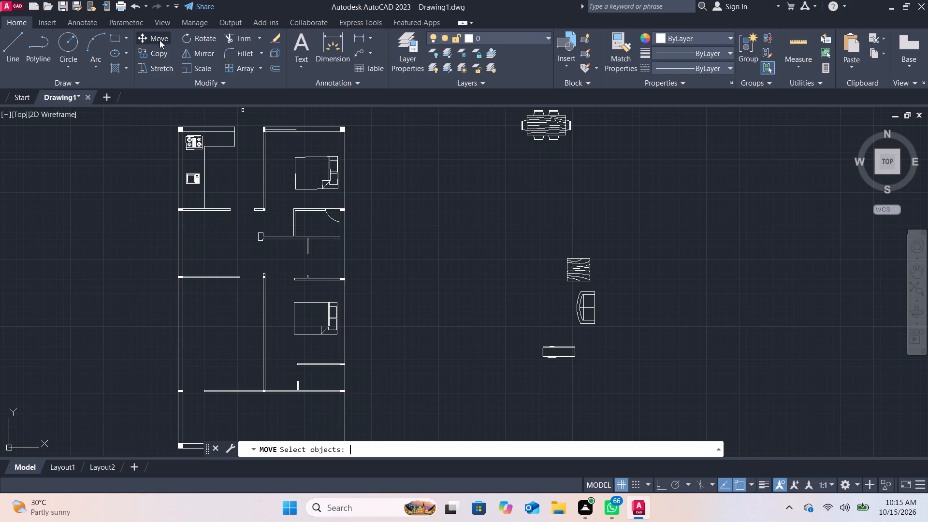
left_click(579, 308)
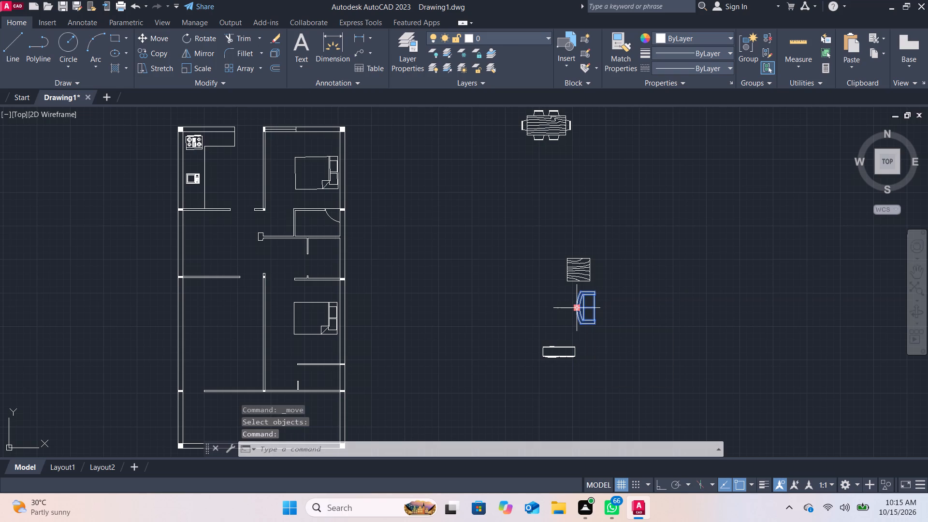
key("m")
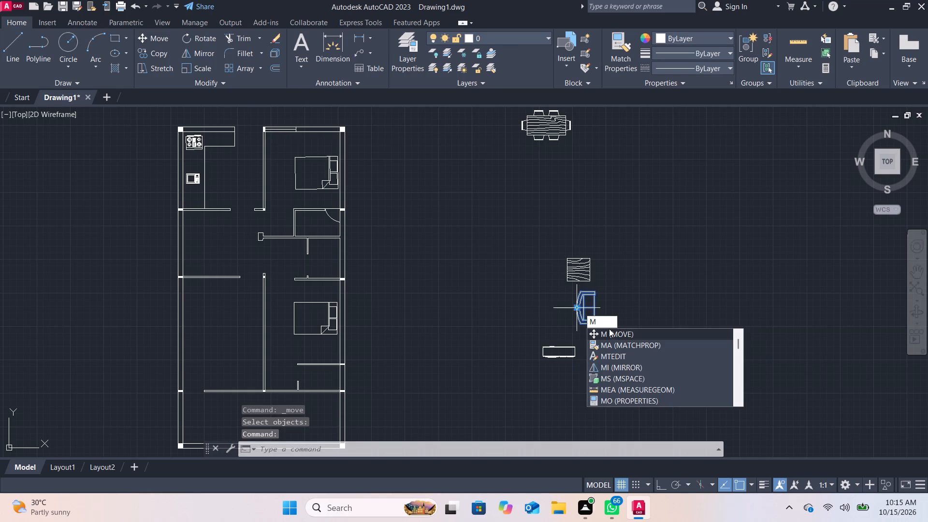
left_click(609, 330)
left_click_drag(584, 307, 341, 326)
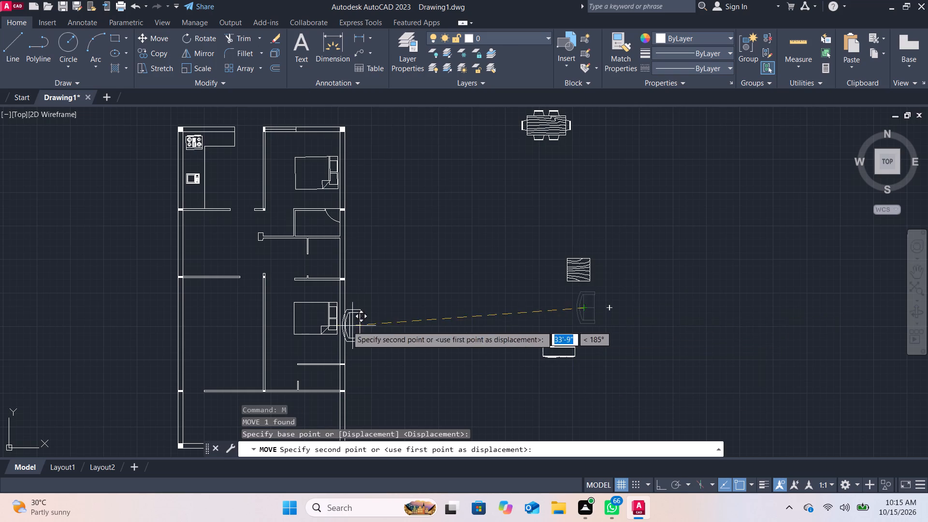
left_click_drag(341, 326, 220, 315)
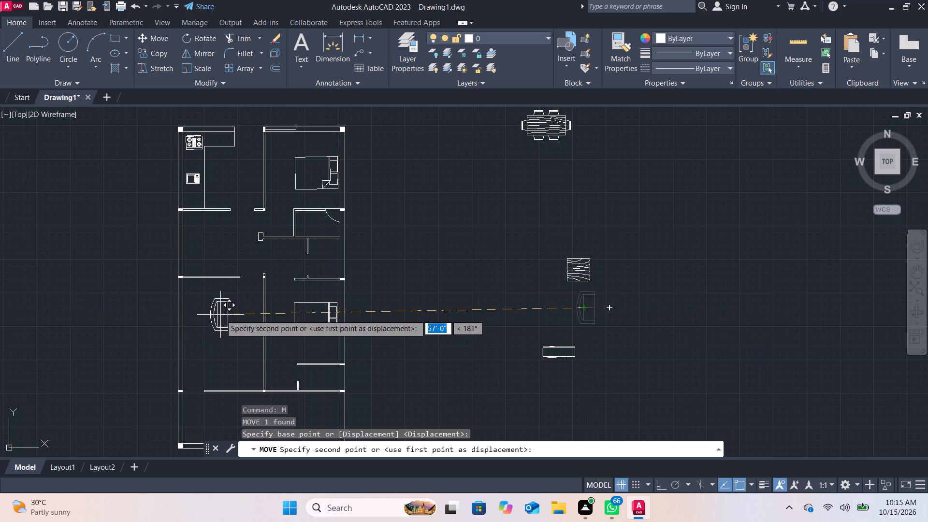
left_click_drag(220, 315, 202, 311)
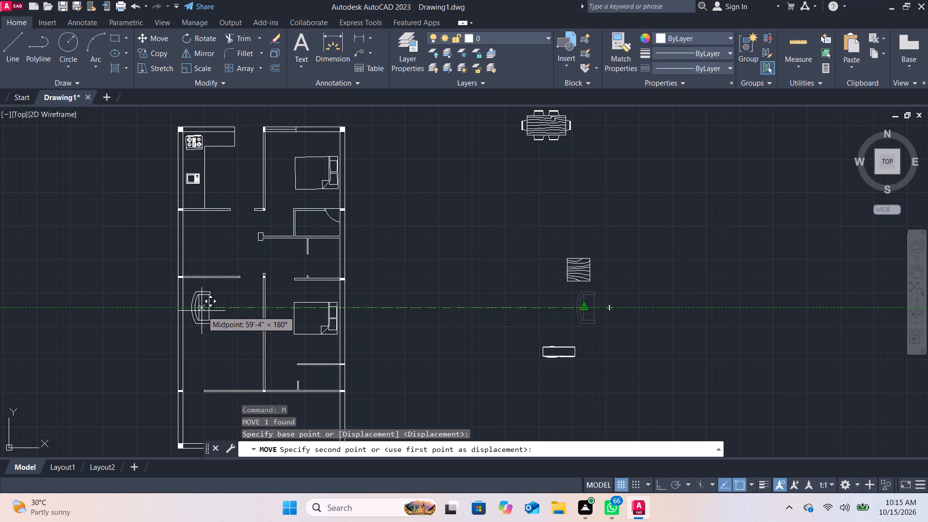
left_click_drag(202, 311, 199, 310)
left_click(199, 310)
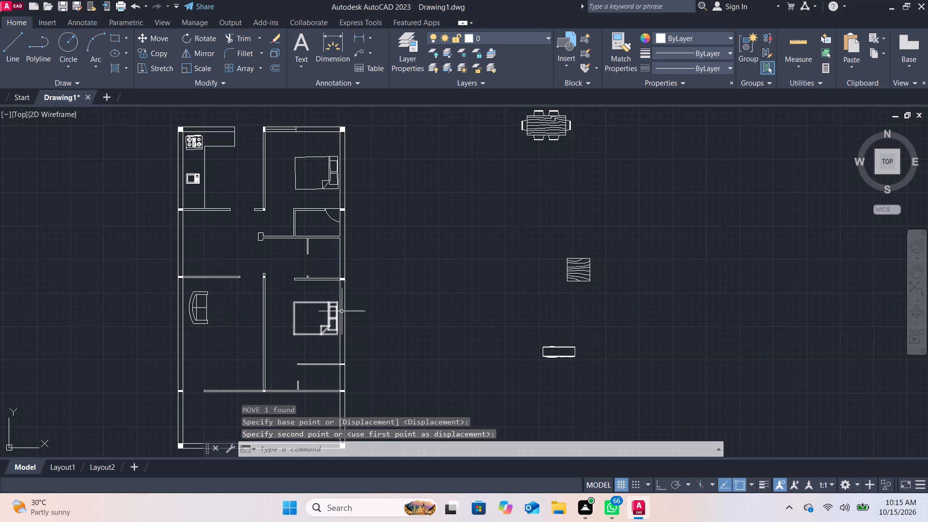
Move the square wood-grain table into the living room, directly east of the sofa with a small gap between them.
left_click(583, 275)
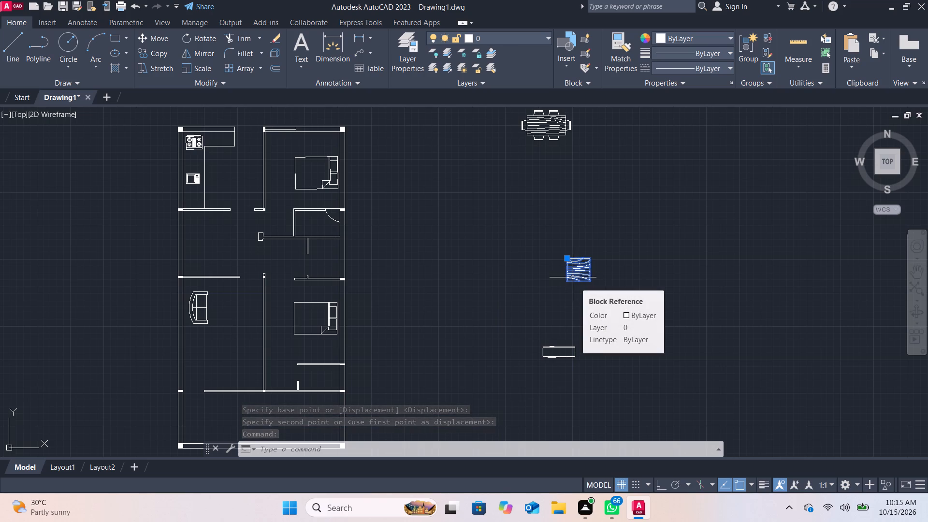
key("m")
left_click(609, 306)
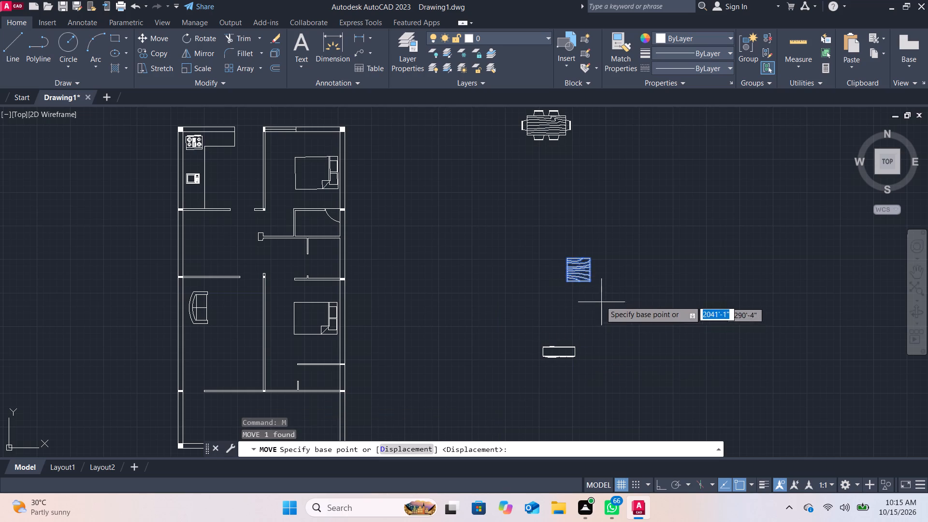
left_click_drag(582, 269, 223, 312)
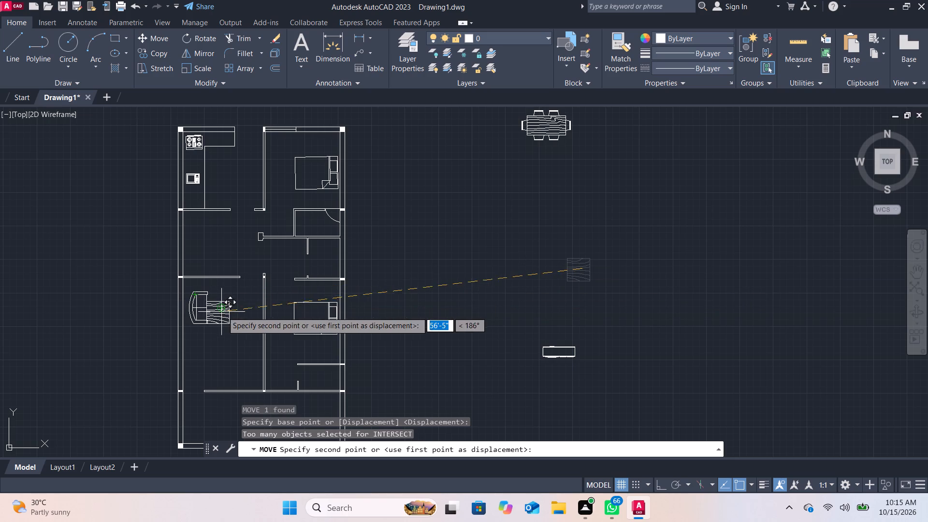
left_click_drag(223, 312, 229, 308)
left_click(229, 308)
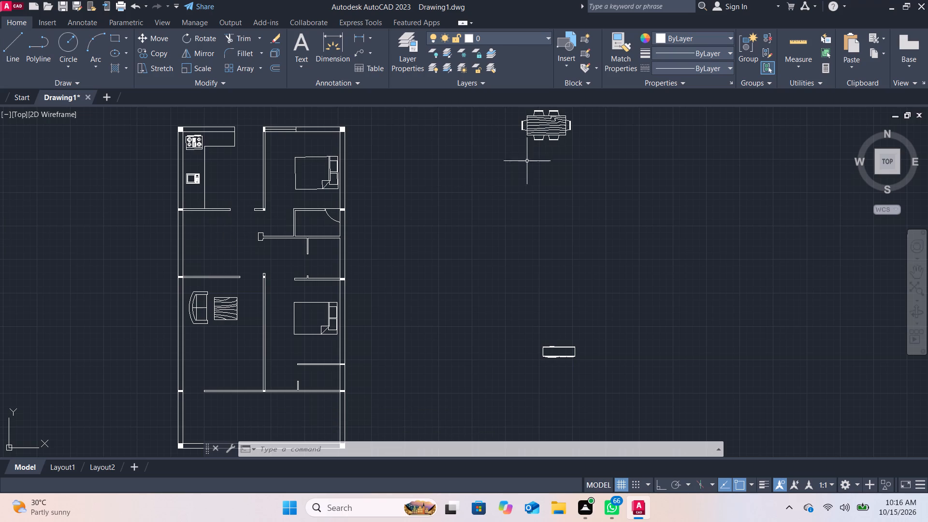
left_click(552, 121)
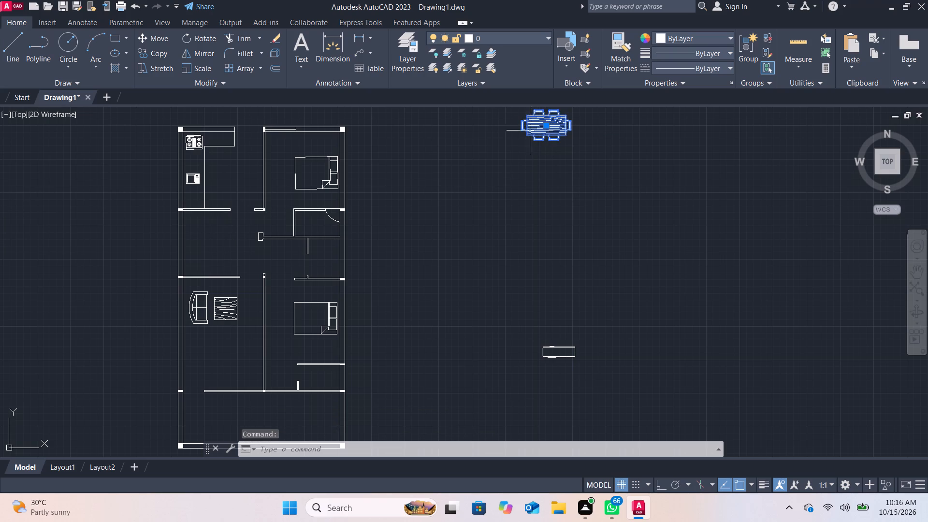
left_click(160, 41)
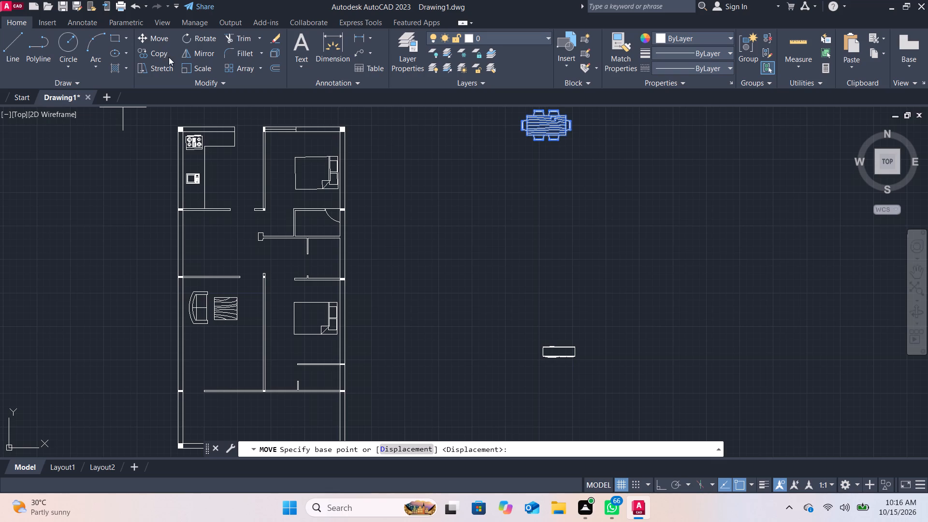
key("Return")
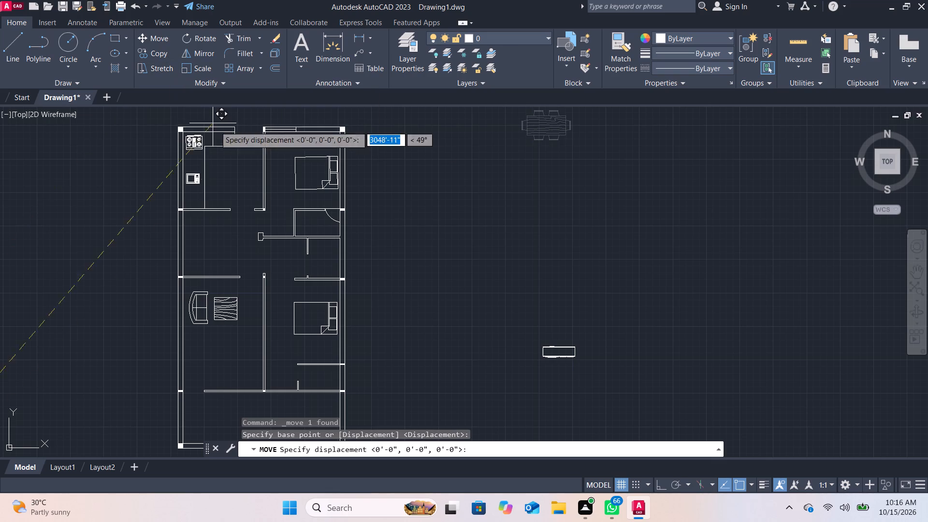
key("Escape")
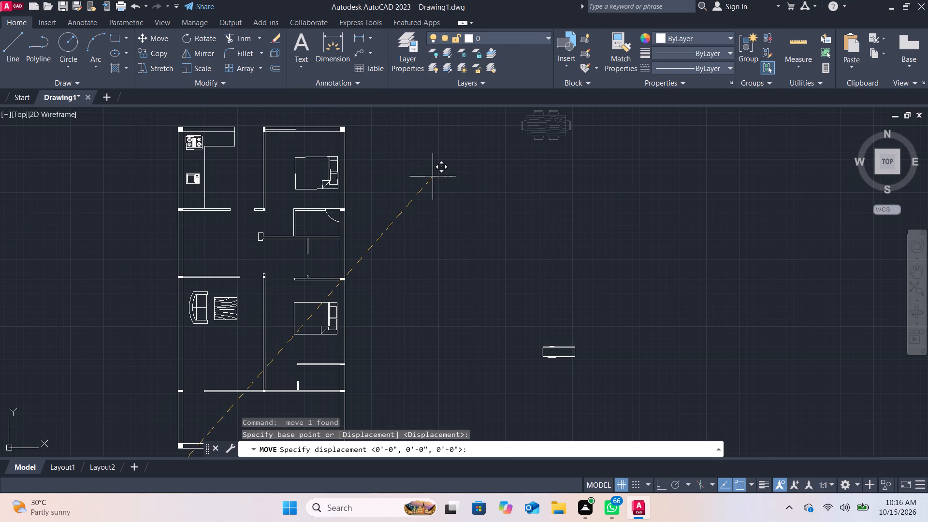
Move the six-chair dining table into the west room between the kitchen and the living room, just below that room's north wall.
key("m")
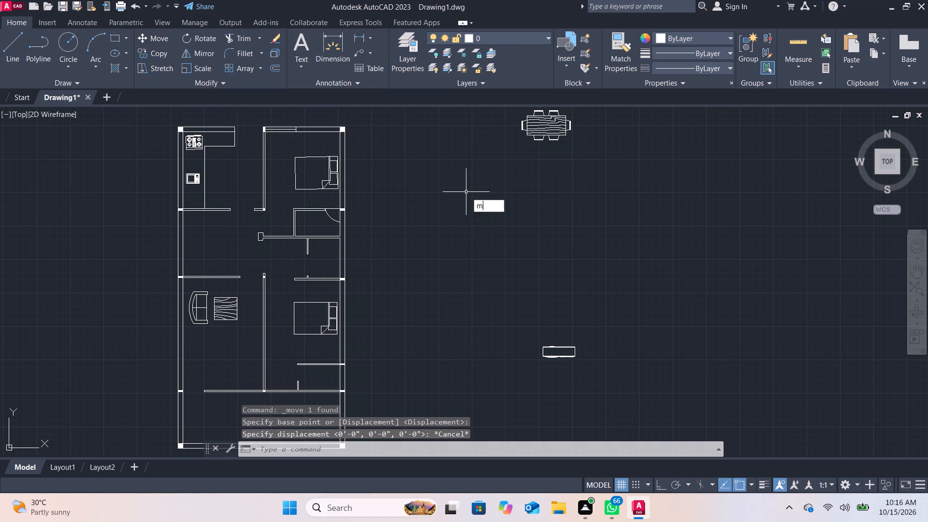
left_click(500, 223)
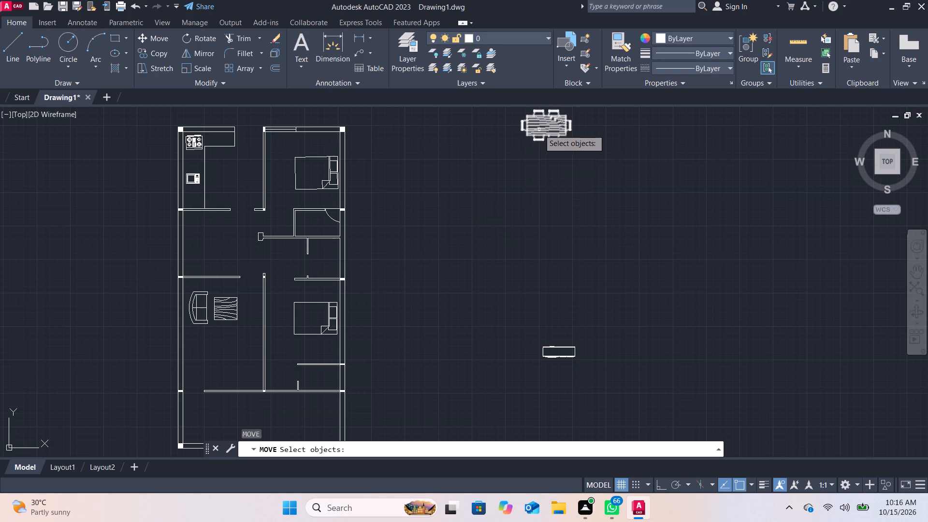
left_click(539, 129)
key("Return")
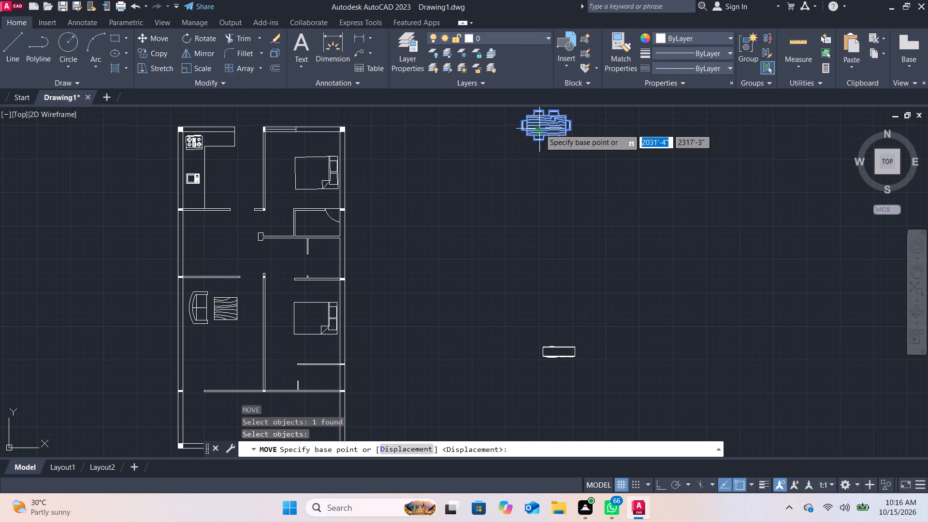
left_click_drag(540, 129, 213, 239)
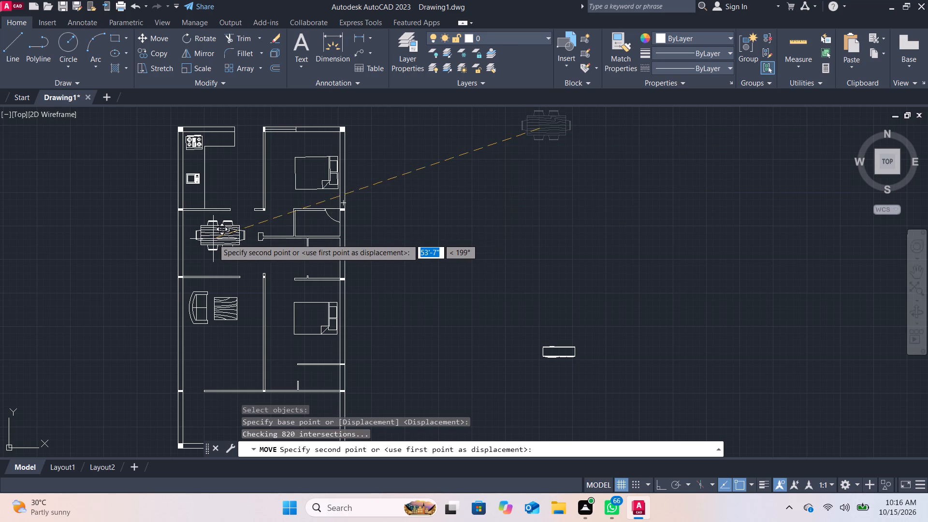
left_click_drag(213, 239, 207, 233)
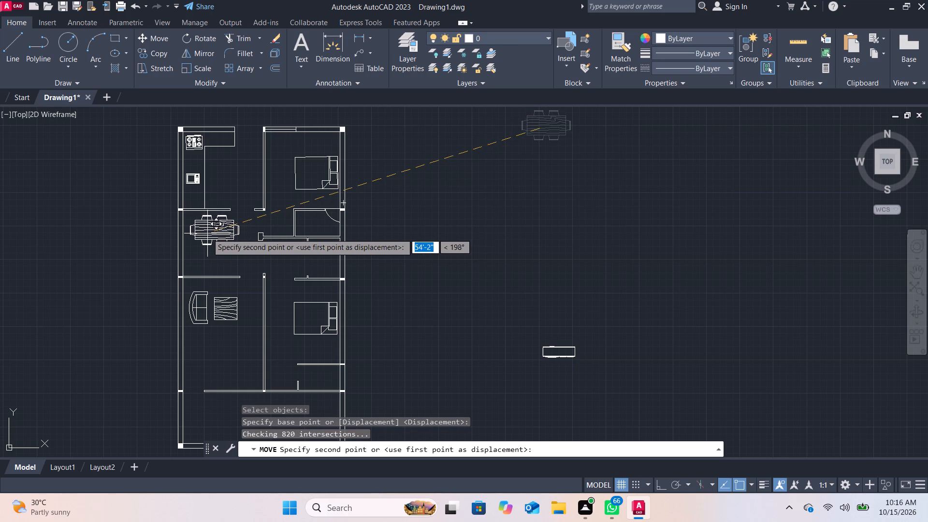
left_click(207, 233)
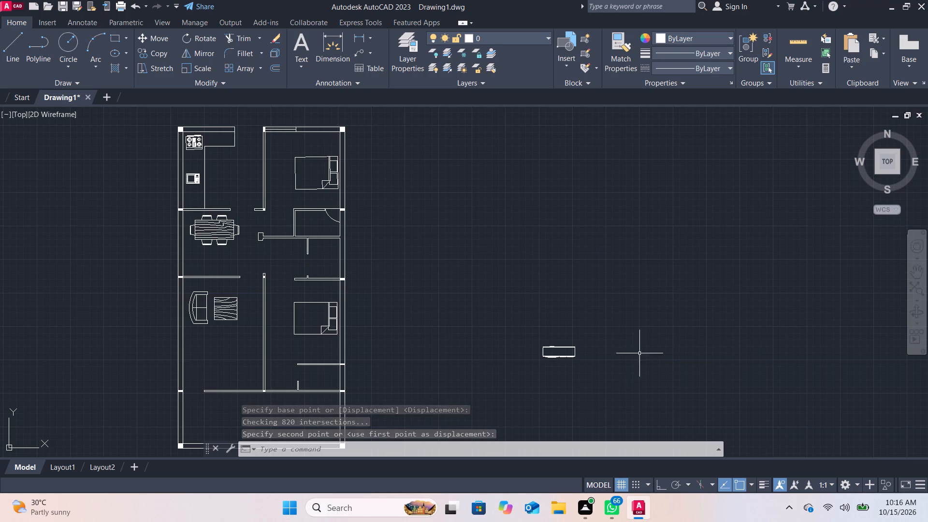
Draw a vertical line from the southeast corner of the small column below the central wall to the south wall's inner face.
scroll(570, 289, "down", 1)
middle_click_drag(570, 289, 570, 242)
scroll(383, 340, "up", 1)
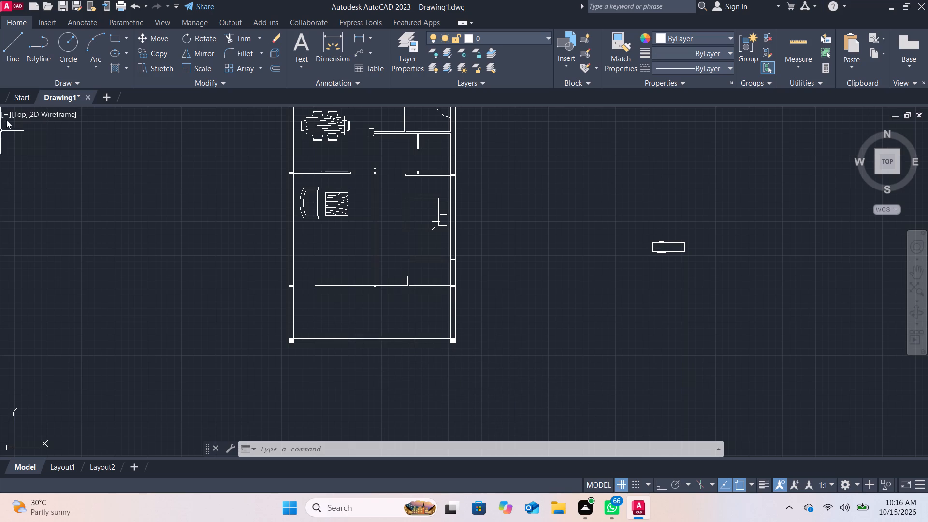
left_click(15, 47)
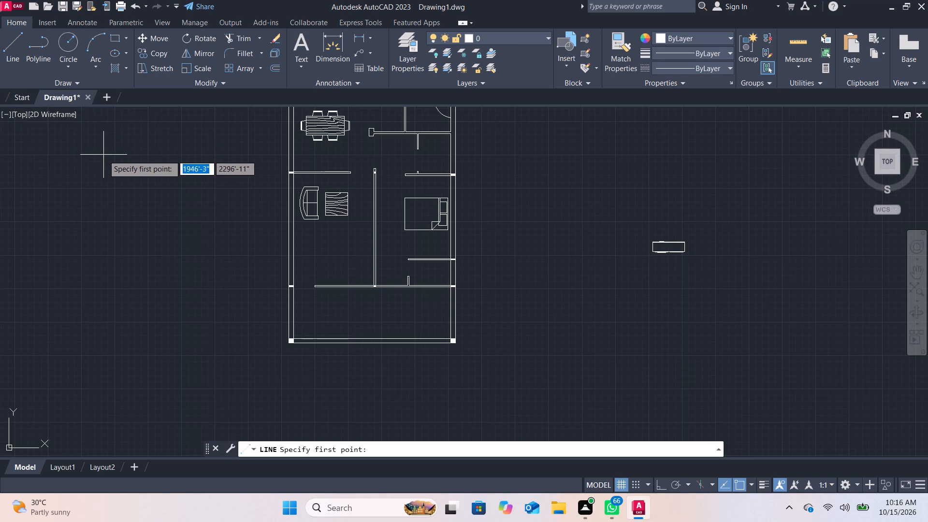
scroll(400, 361, "up", 3)
scroll(398, 350, "down", 1)
middle_click_drag(398, 350, 403, 391)
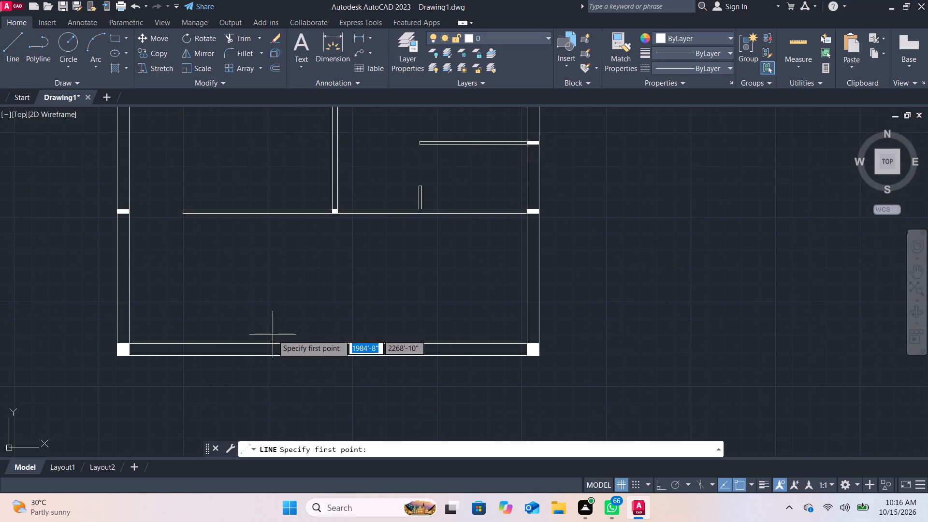
left_click(340, 217)
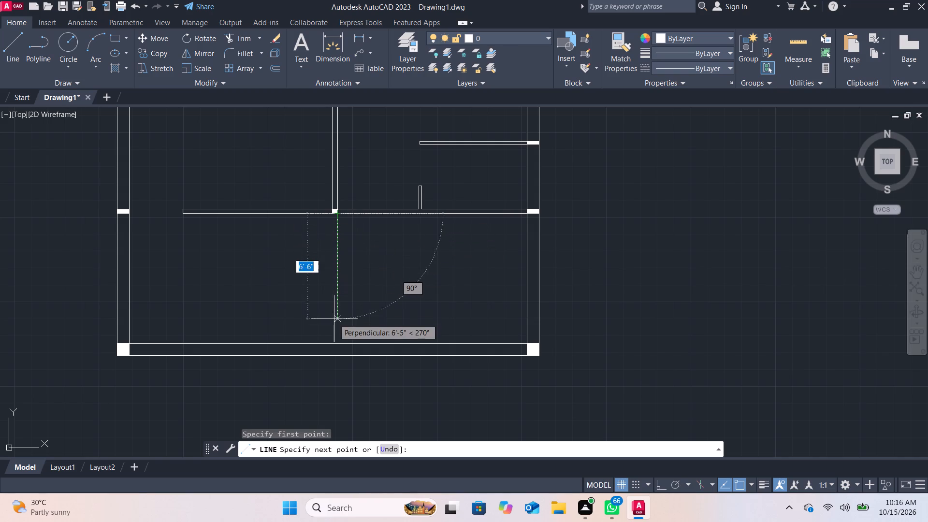
left_click(335, 343)
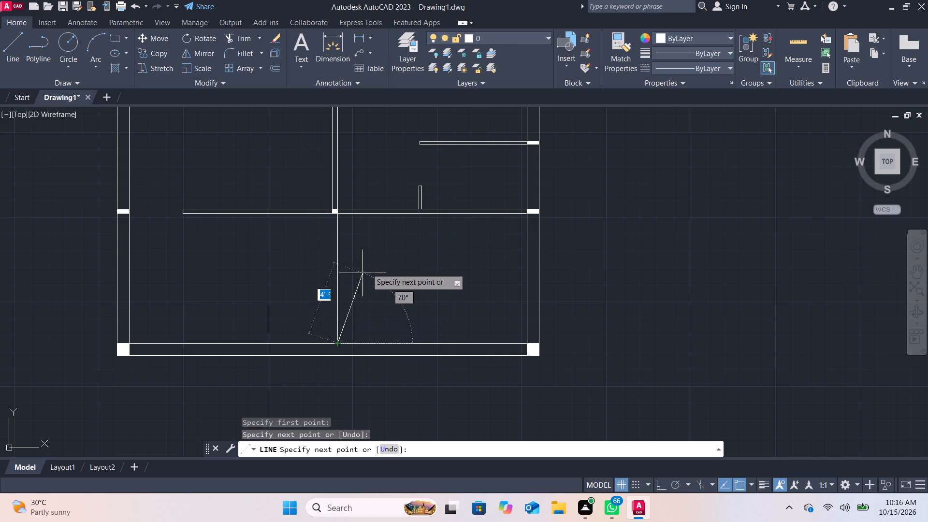
key("Return")
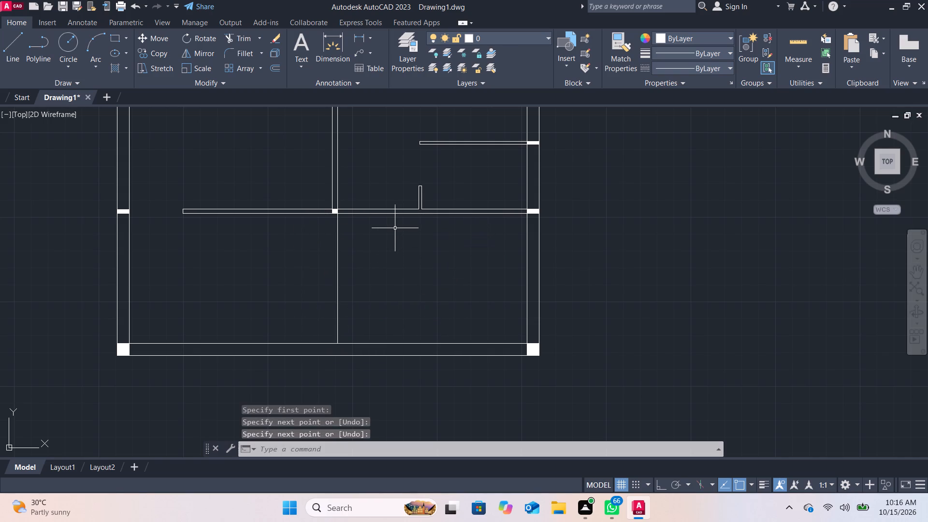
Draw a horizontal line from the midpoint of the new vertical line to the inner face of the east wall.
left_click(9, 40)
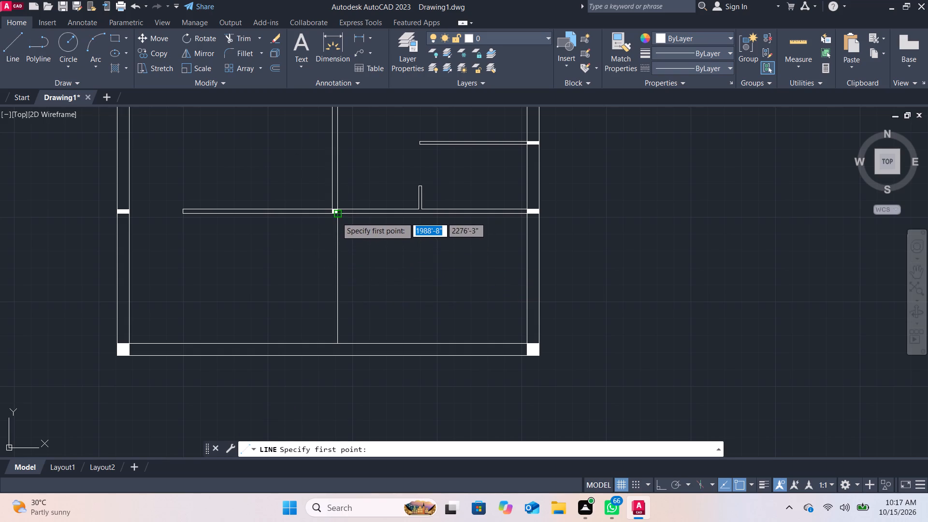
left_click(338, 275)
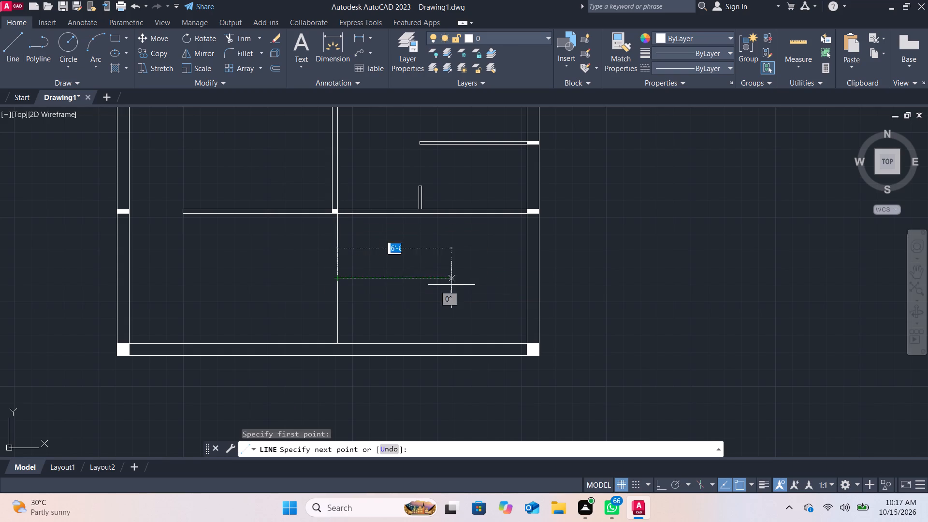
left_click(525, 281)
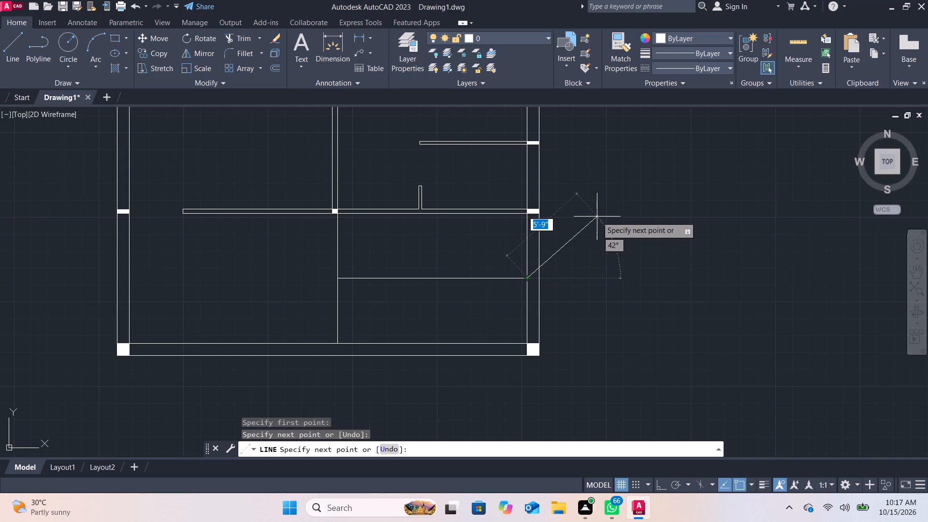
key("Return")
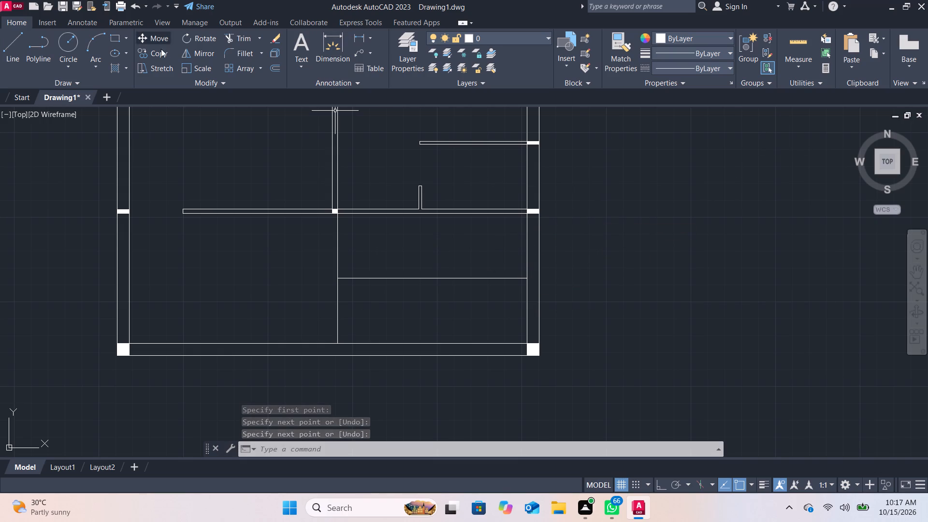
Offset the vertical line 1' east, then offset the copy another 1' east to start a row of stair treads.
left_click(278, 66)
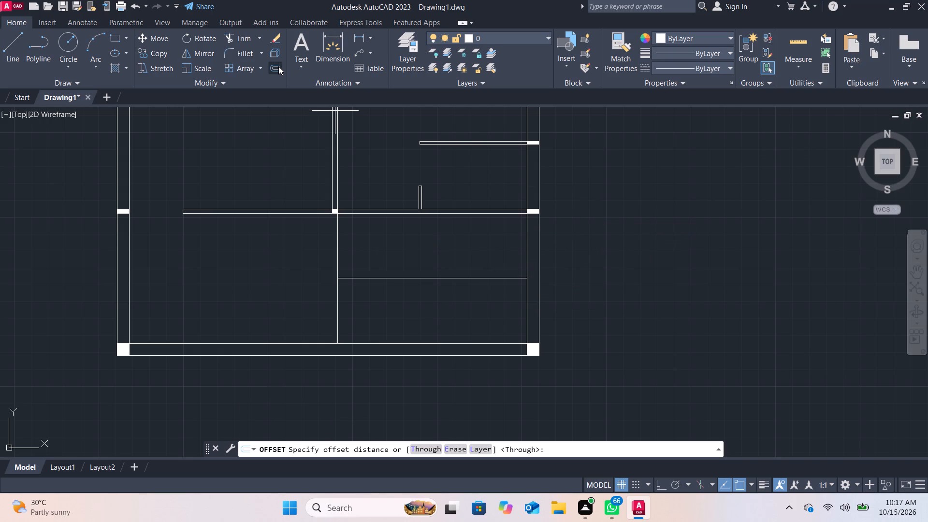
key("Return")
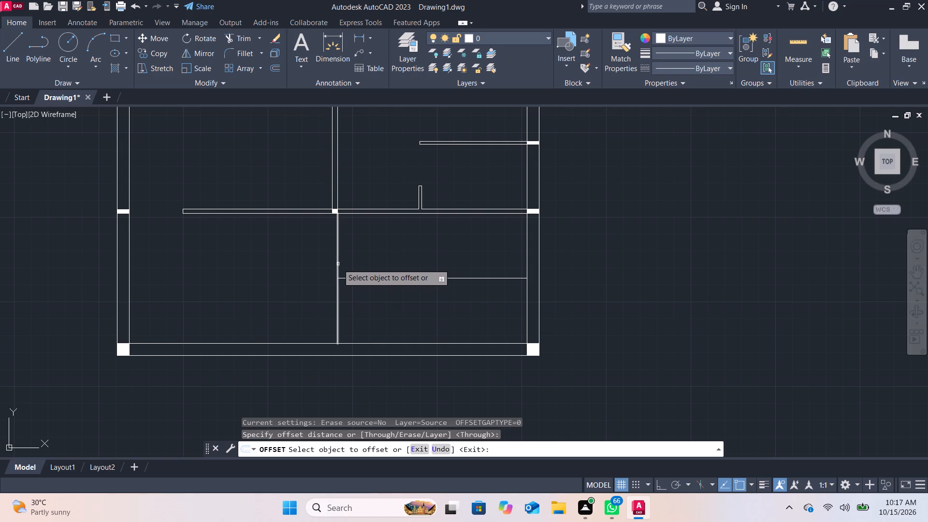
left_click(338, 264)
key("1")
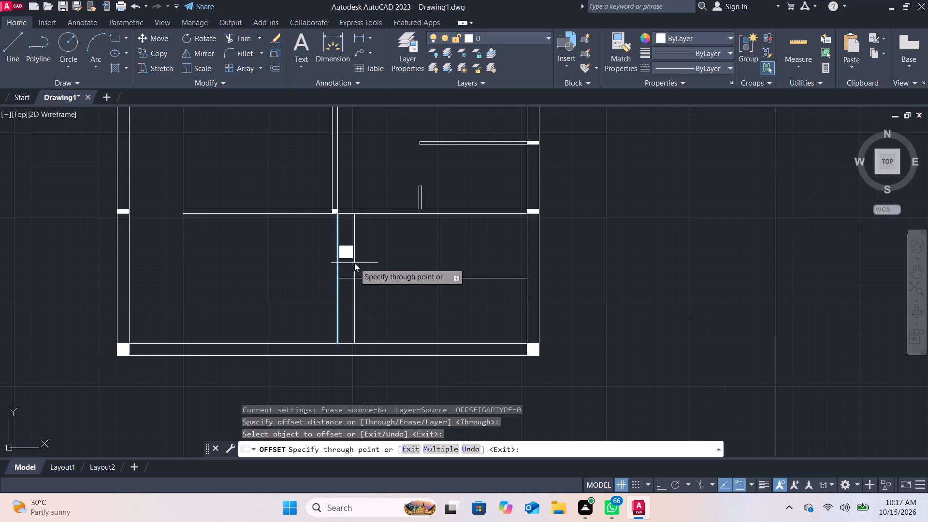
key("apostrophe")
key("Return")
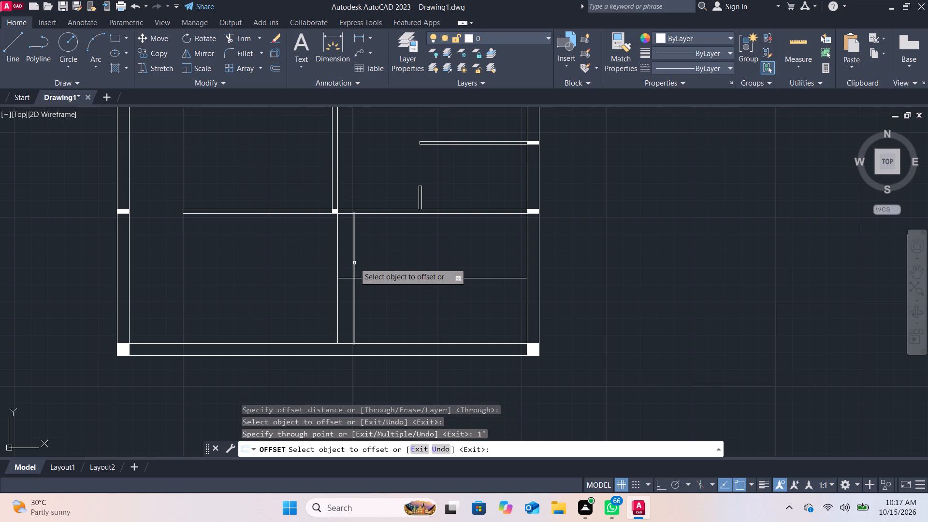
left_click(354, 263)
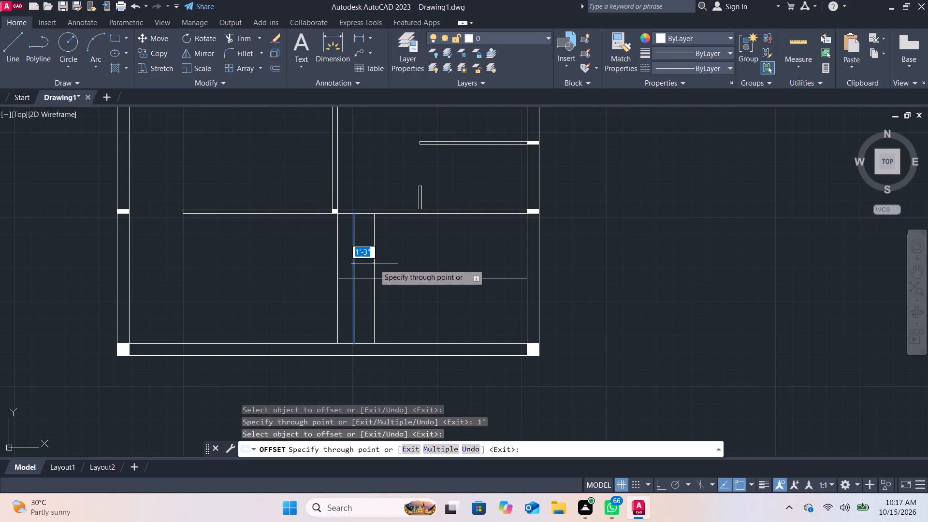
key("1")
key("period")
key("BackSpace")
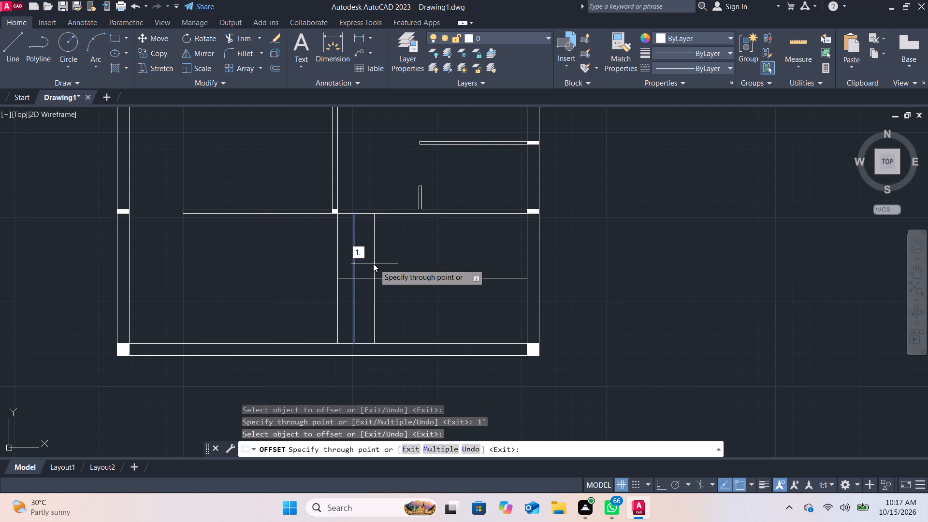
key("semicolon")
key("BackSpace")
key("apostrophe")
key("Return")
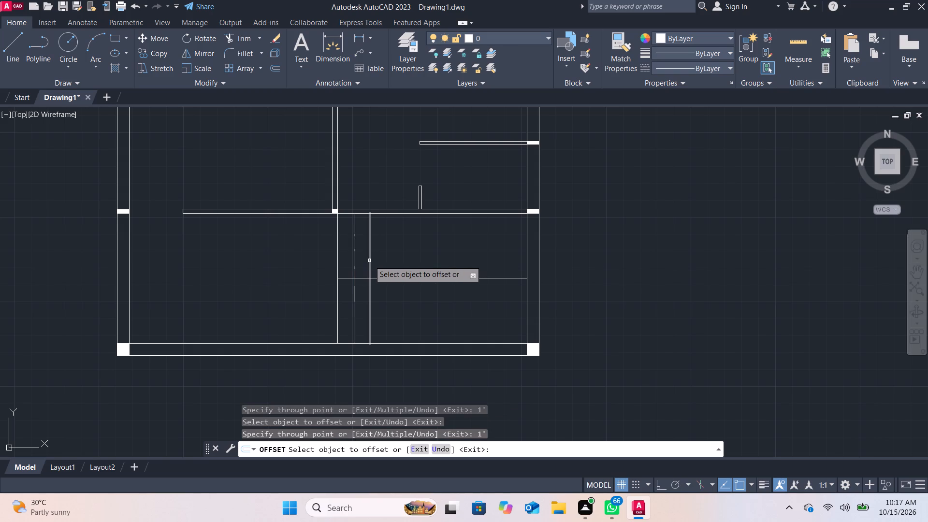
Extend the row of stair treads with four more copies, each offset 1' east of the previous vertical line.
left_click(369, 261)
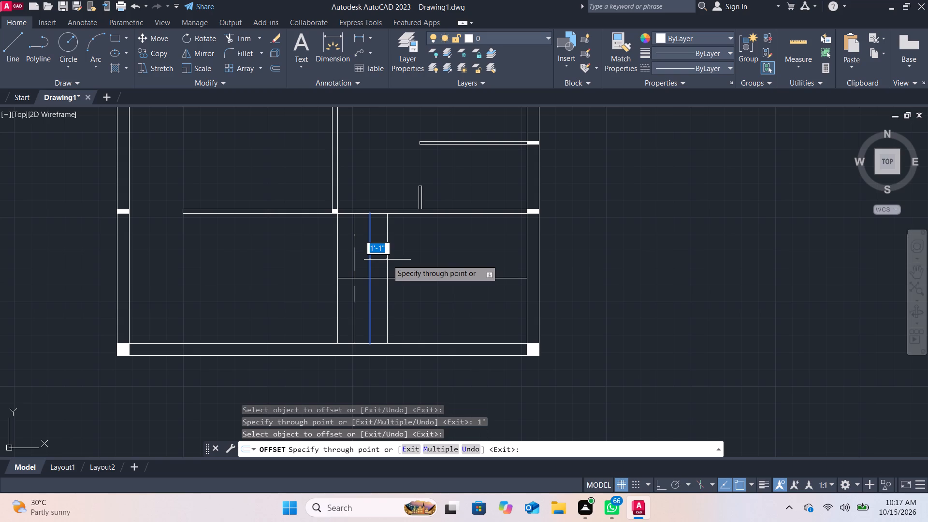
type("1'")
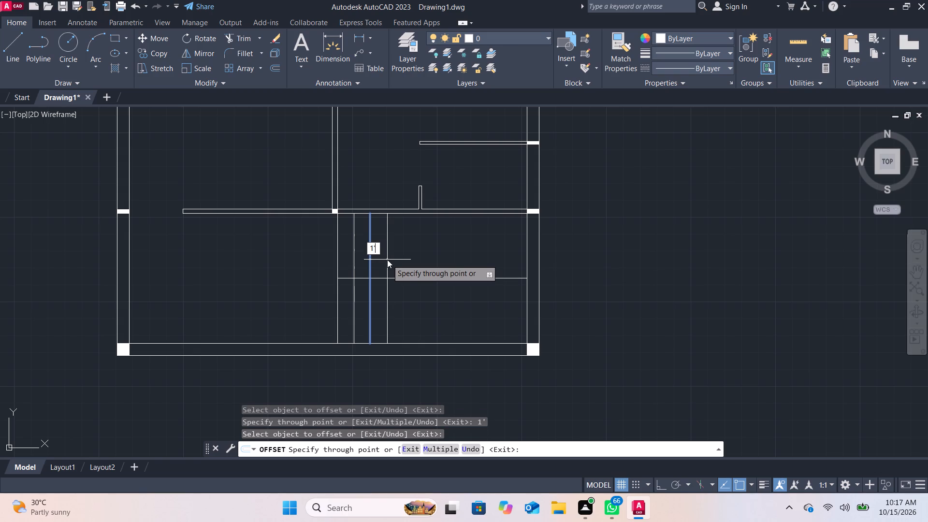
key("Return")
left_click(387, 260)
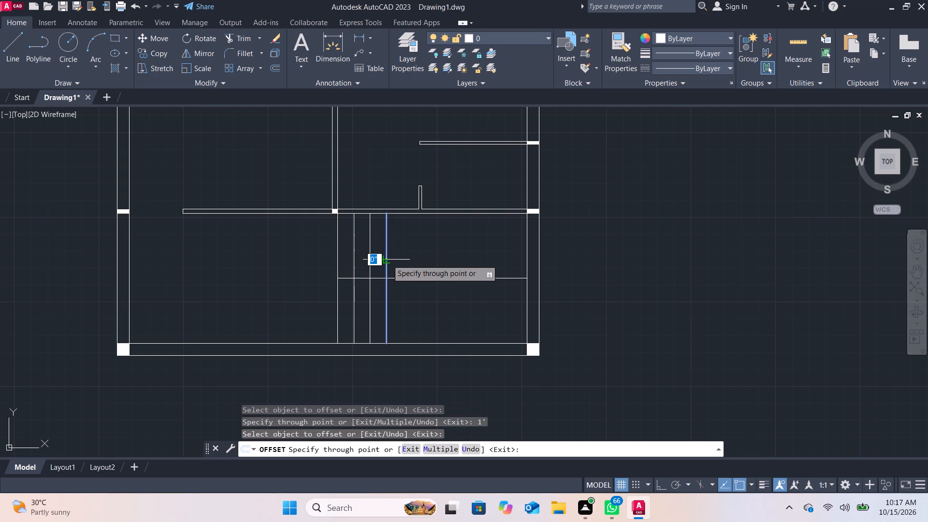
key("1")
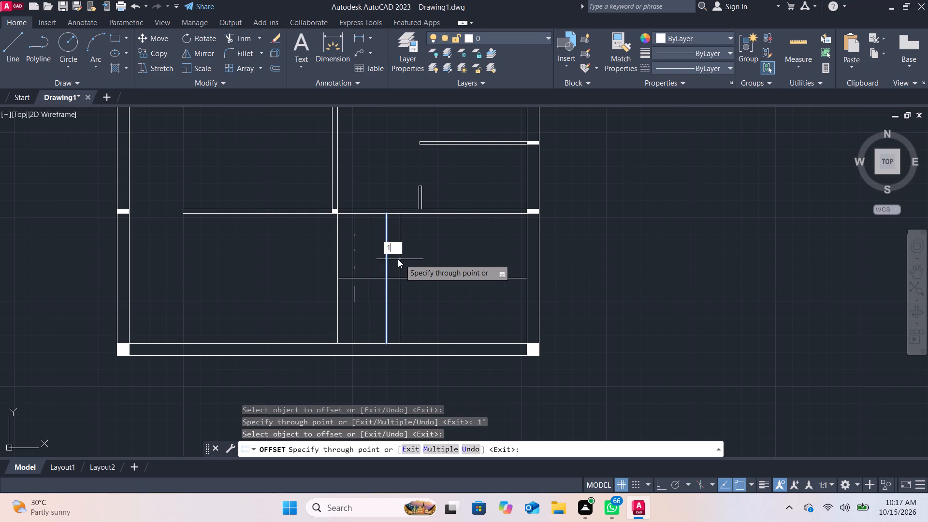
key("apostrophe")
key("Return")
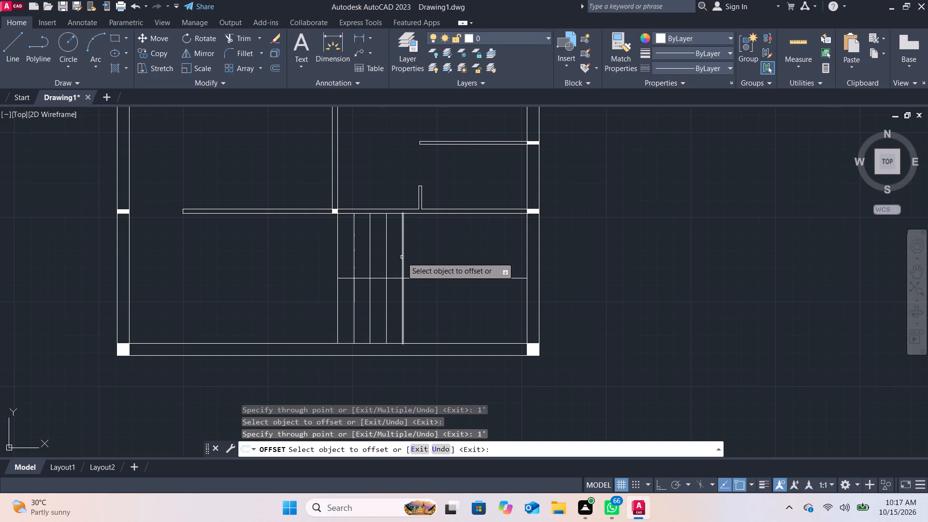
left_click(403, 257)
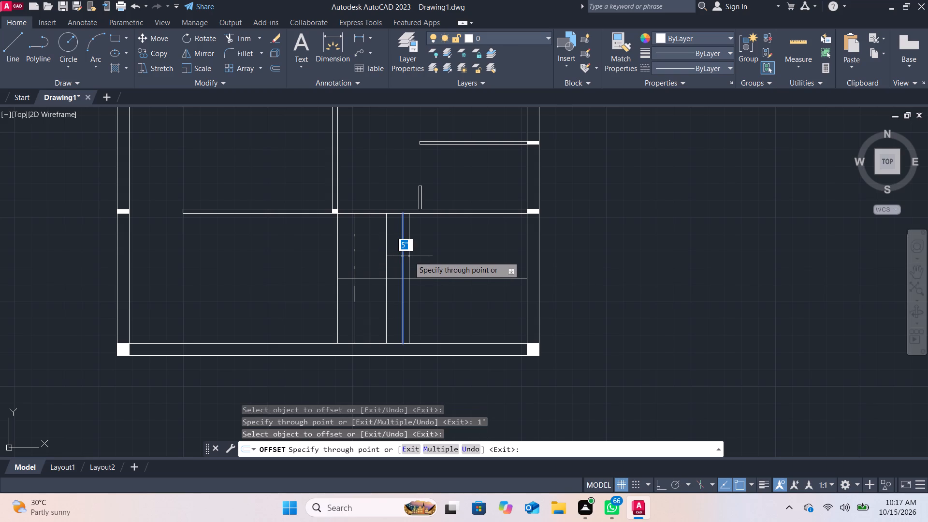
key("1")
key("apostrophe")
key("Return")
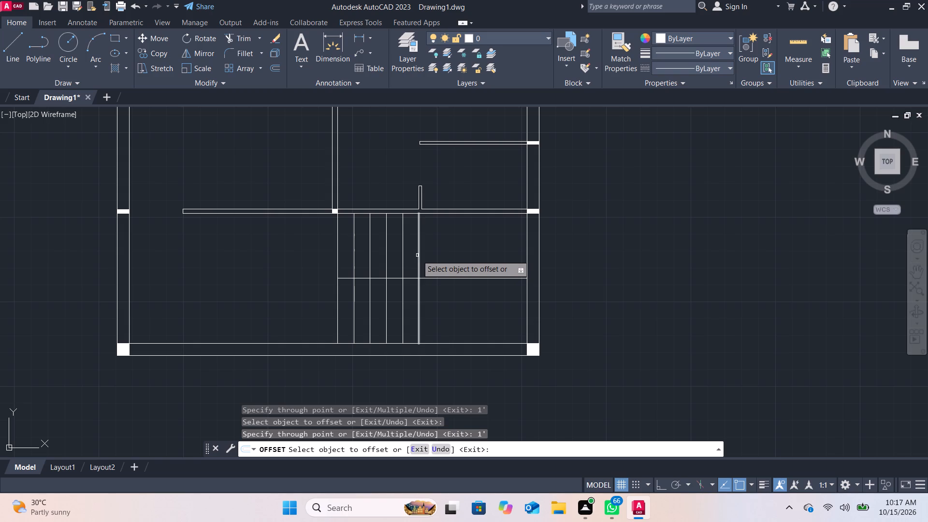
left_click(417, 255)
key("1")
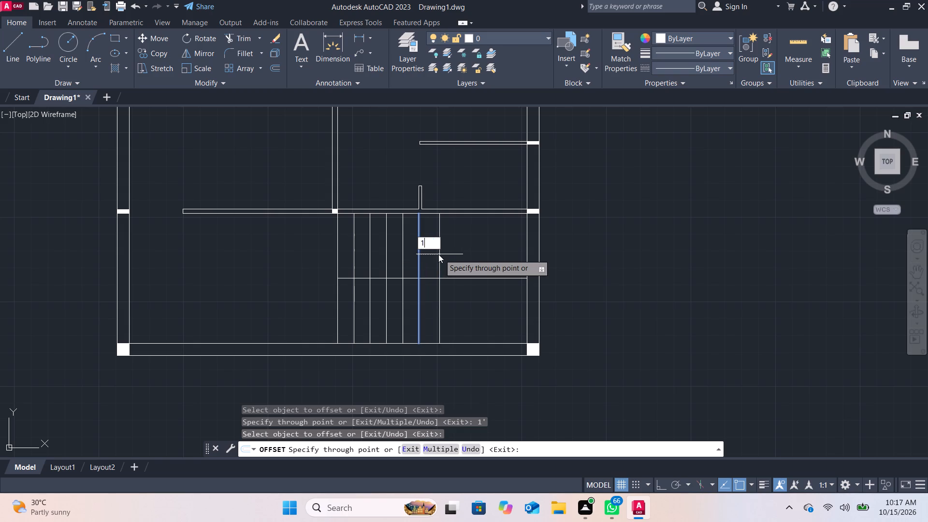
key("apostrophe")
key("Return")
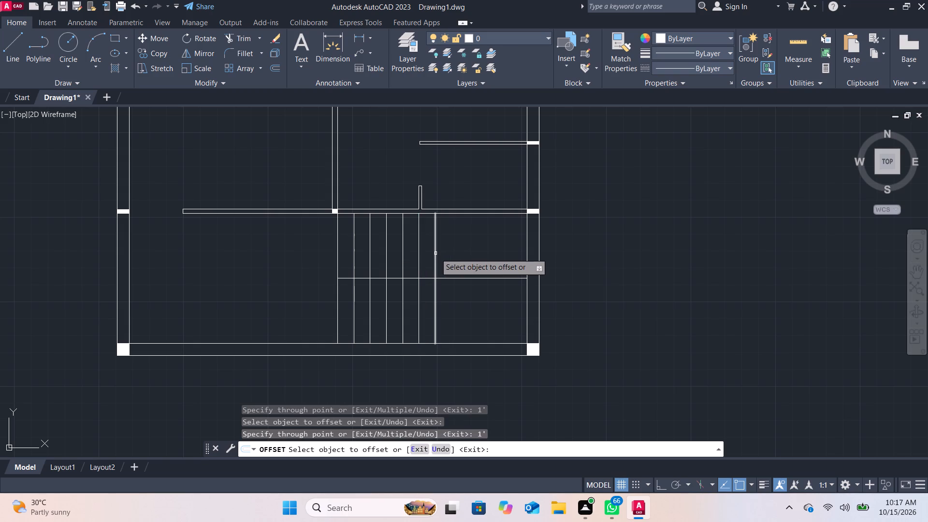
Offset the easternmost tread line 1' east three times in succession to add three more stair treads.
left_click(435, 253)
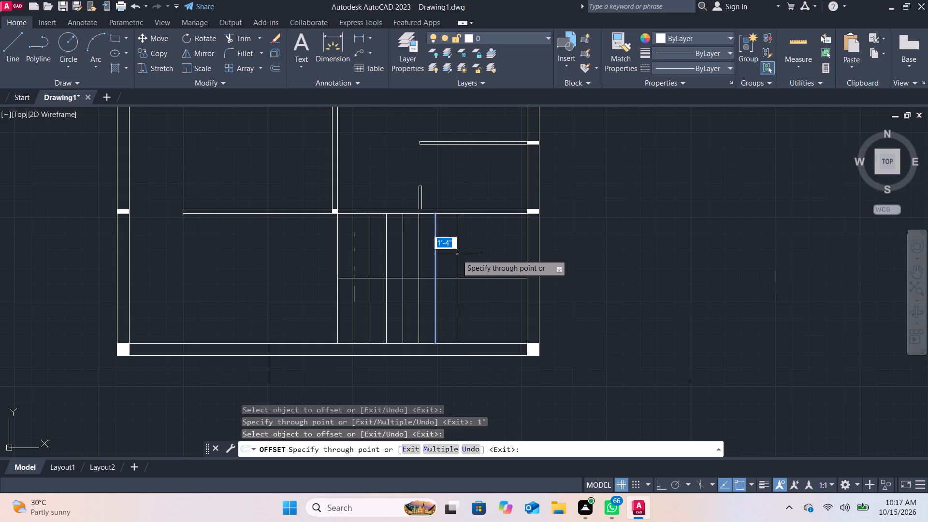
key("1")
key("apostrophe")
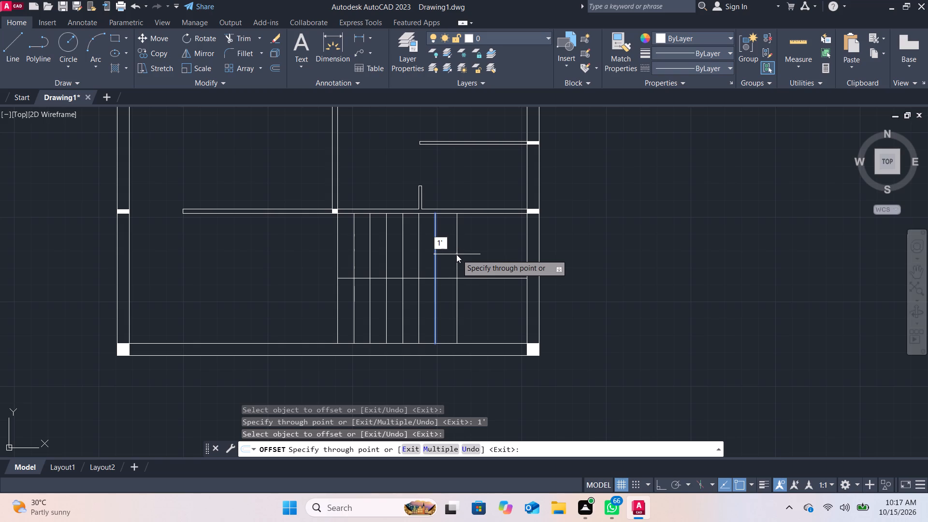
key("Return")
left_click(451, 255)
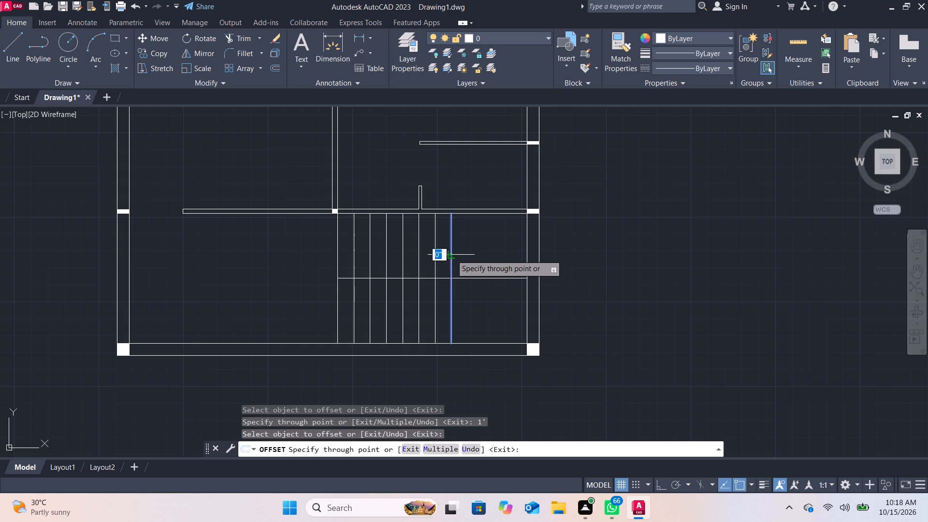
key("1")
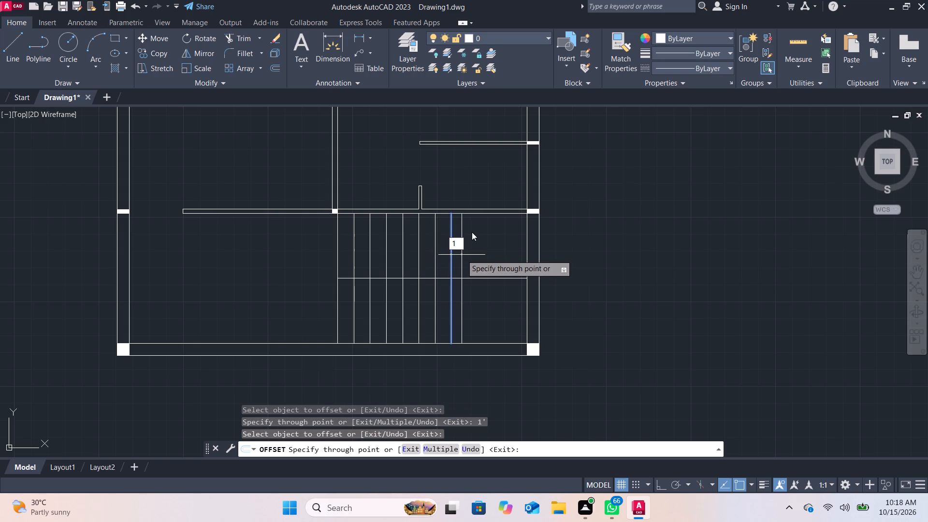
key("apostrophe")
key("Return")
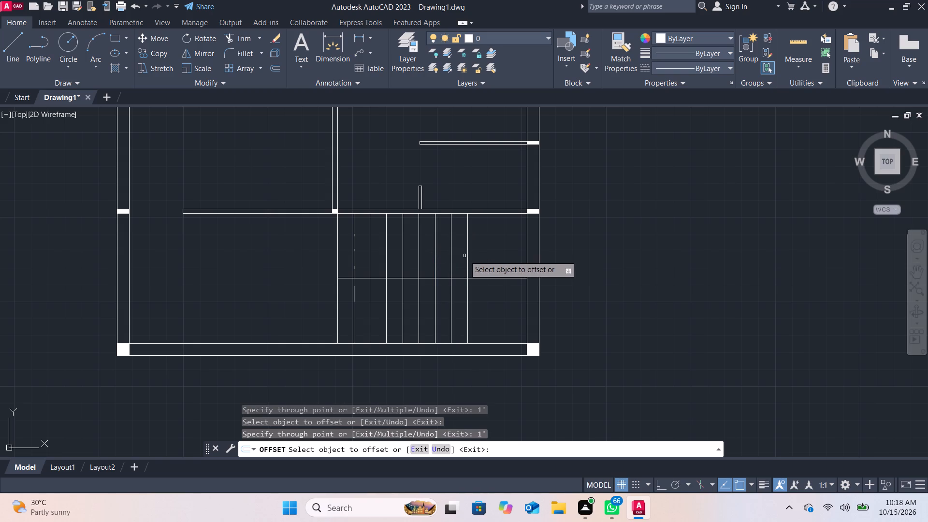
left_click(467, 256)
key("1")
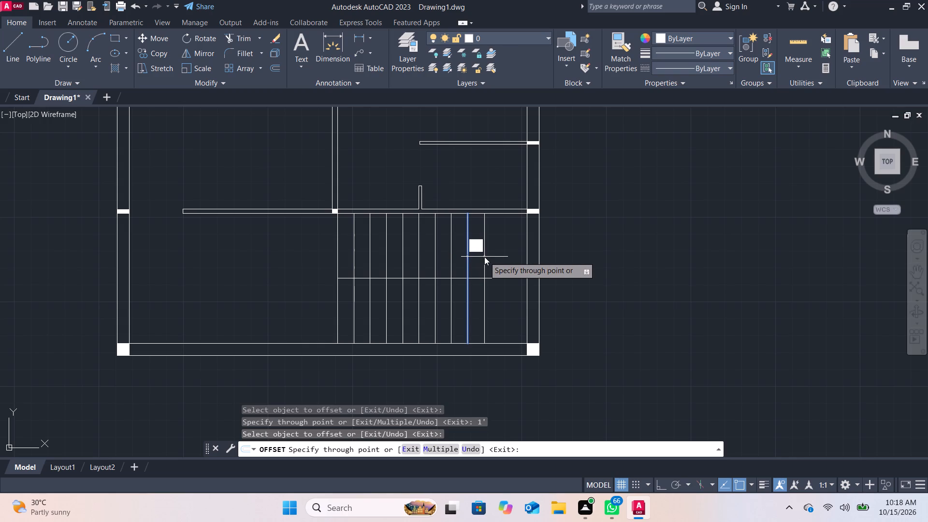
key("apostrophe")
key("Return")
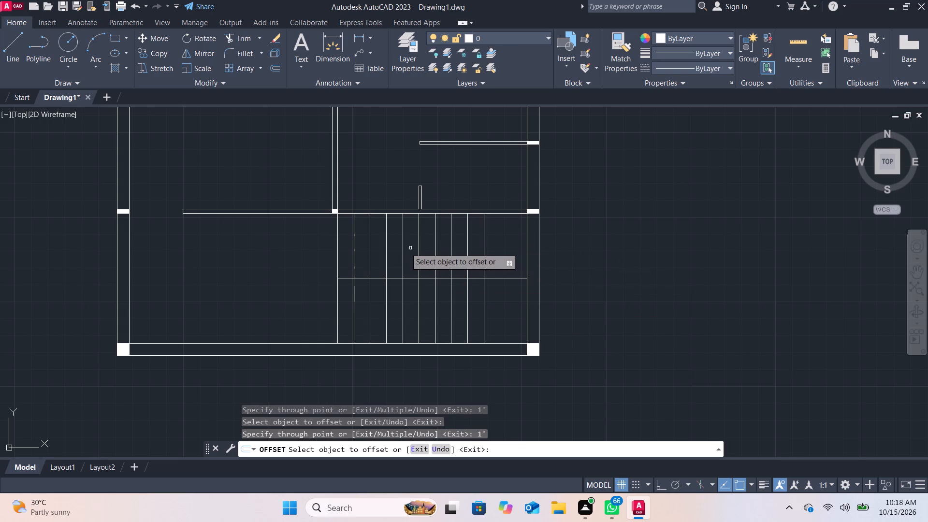
Trim away the portions of the three westernmost stair lines that lie north of the horizontal middle line.
left_click(251, 41)
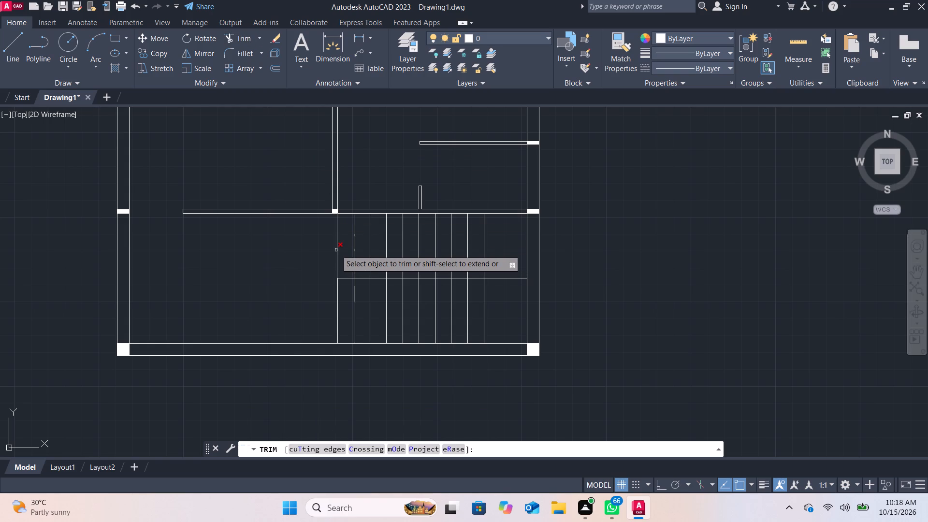
left_click_drag(336, 250, 362, 253)
left_click(354, 249)
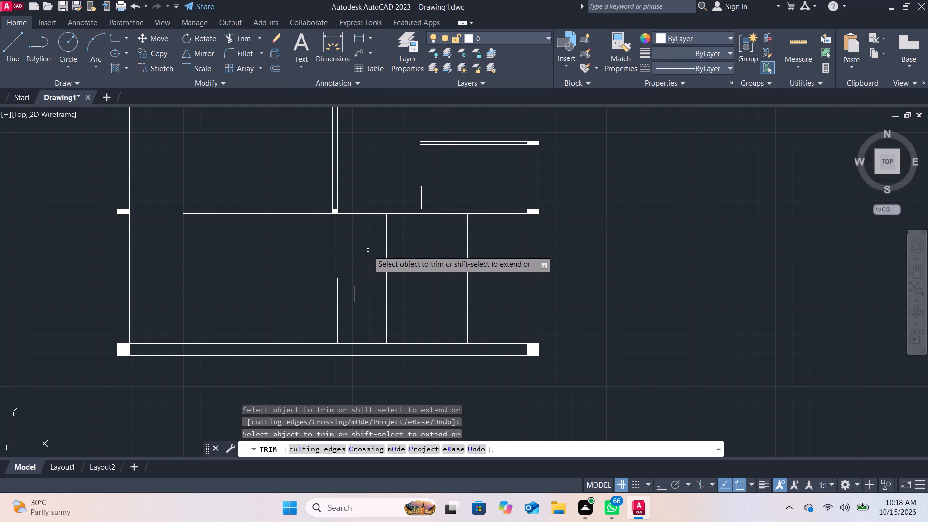
left_click(371, 250)
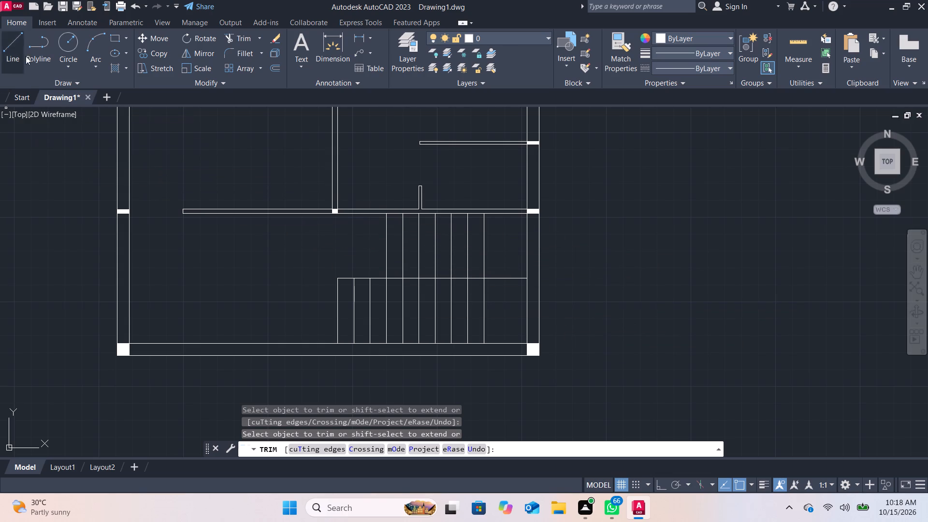
left_click(23, 40)
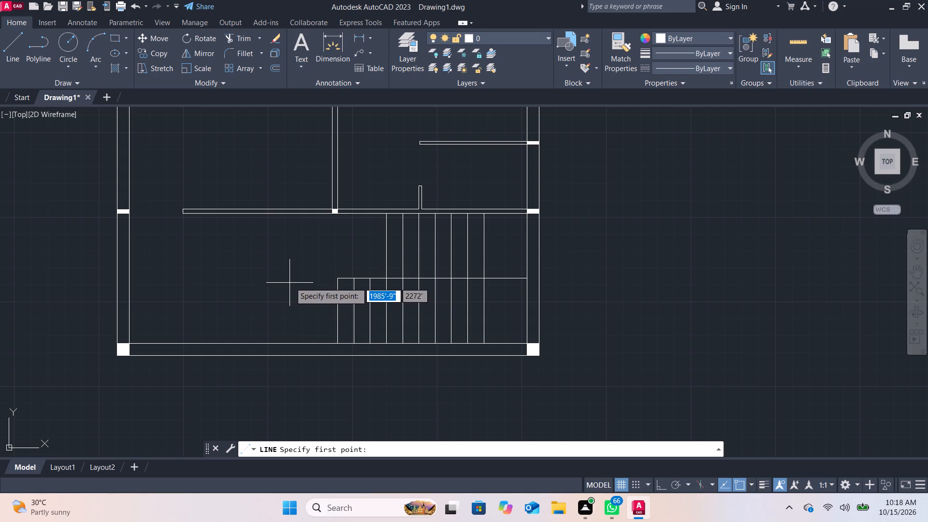
Trim away all the remaining tread lines and the horizontal middle line to clear the staircase from the southeast area.
left_click(241, 40)
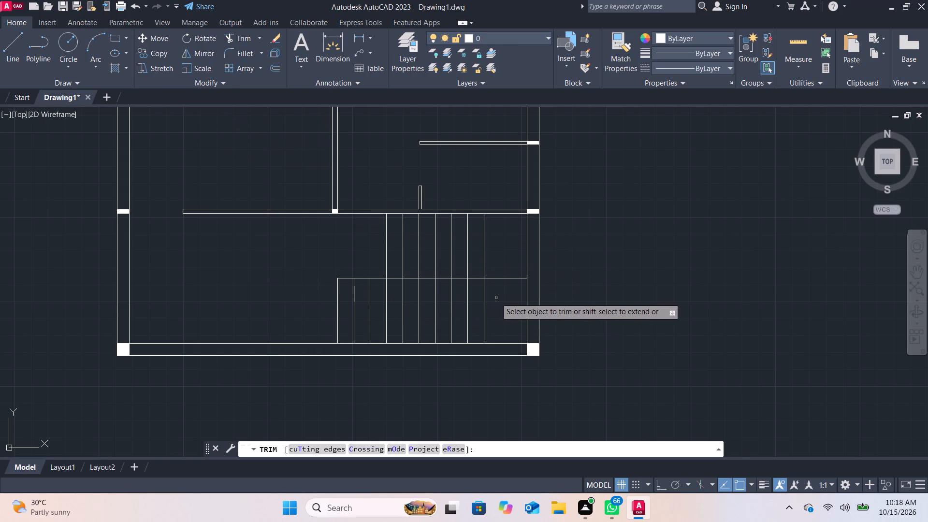
left_click_drag(496, 298, 400, 269)
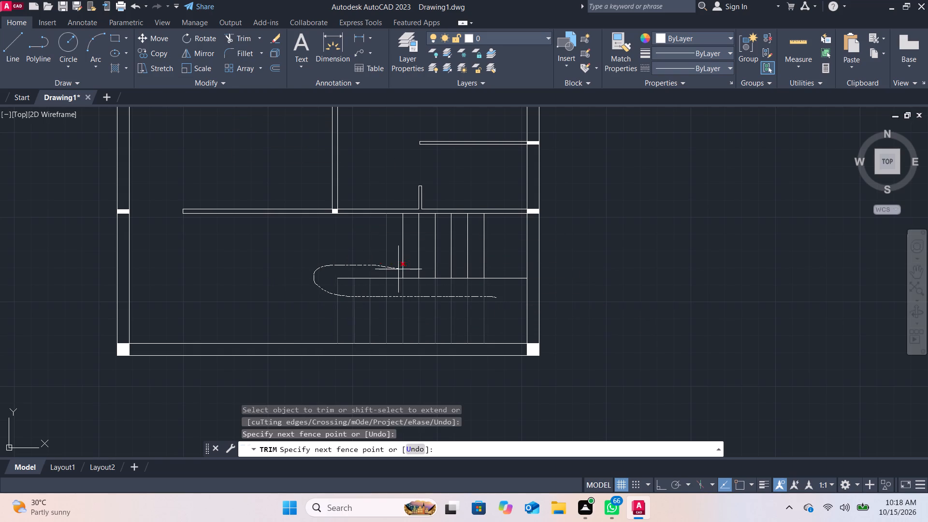
left_click_drag(400, 269, 480, 264)
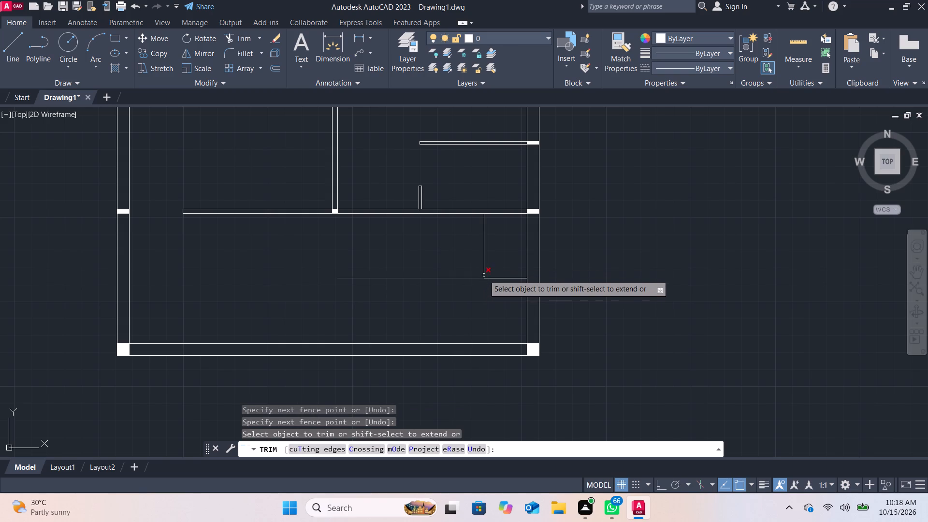
left_click(484, 275)
left_click(482, 278)
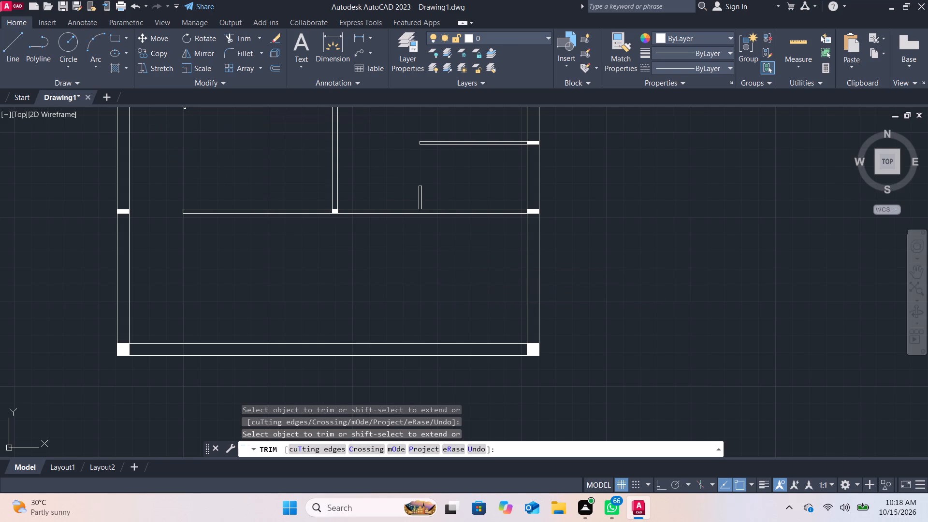
Offset the east wall's inner face 3'-6" west into the staircase area.
left_click(272, 71)
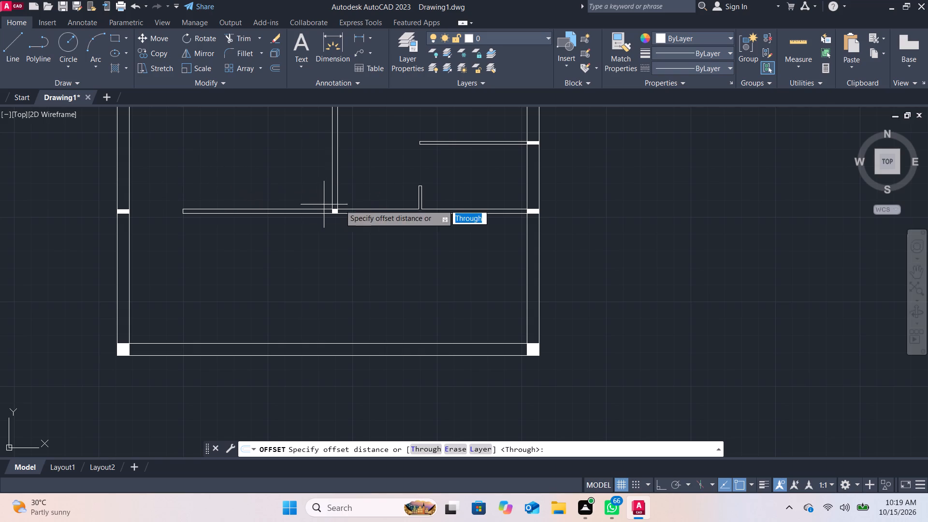
key("Return")
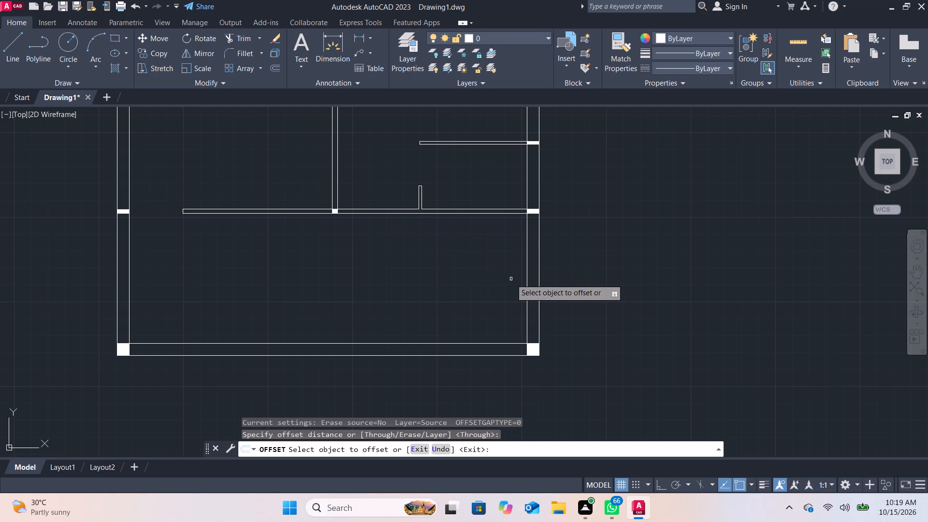
left_click(527, 279)
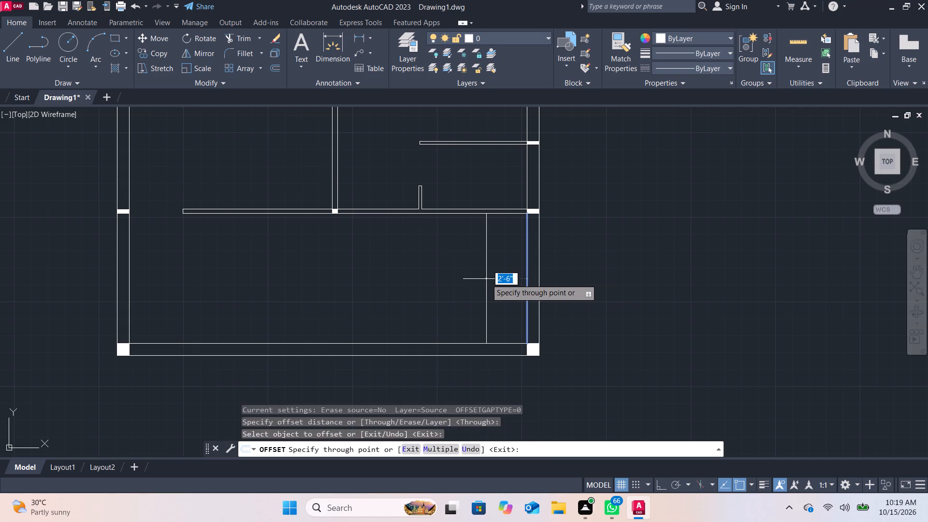
type("3'")
key("minus")
key("6")
key("shift+quotedbl")
key("Return")
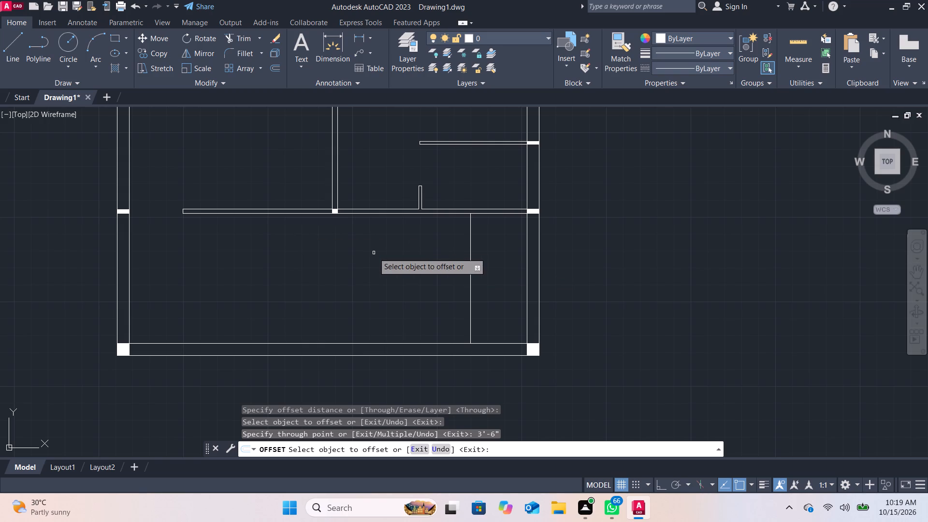
Offset the new vertical line 3" west to form a double line.
scroll(374, 252, "up", 1)
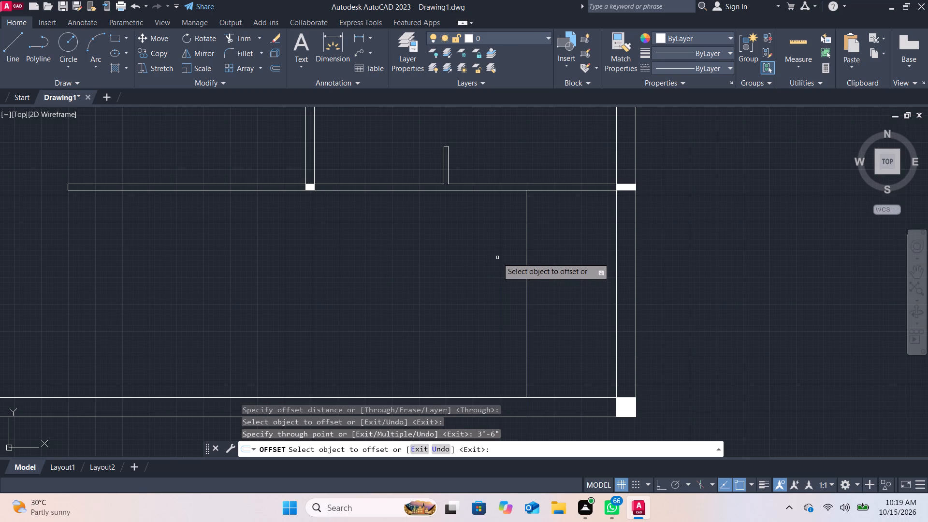
left_click(526, 258)
key("3")
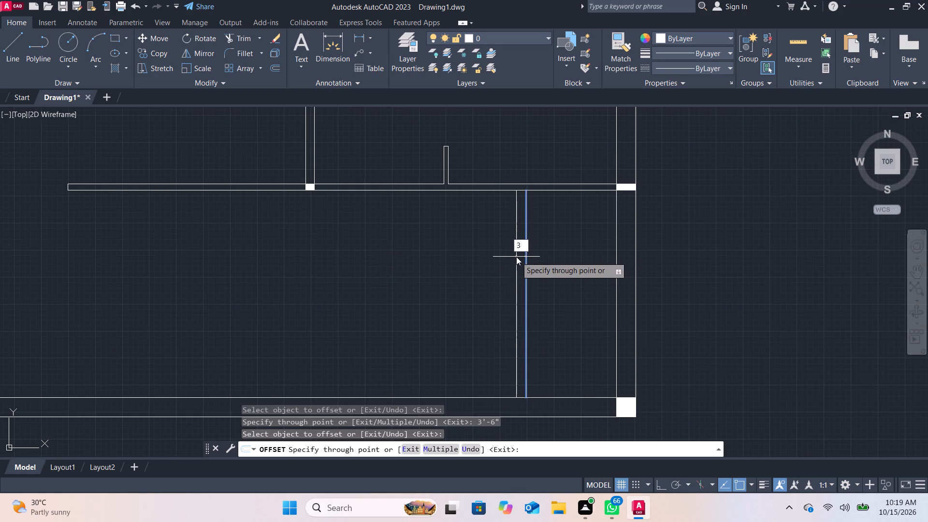
key("Return")
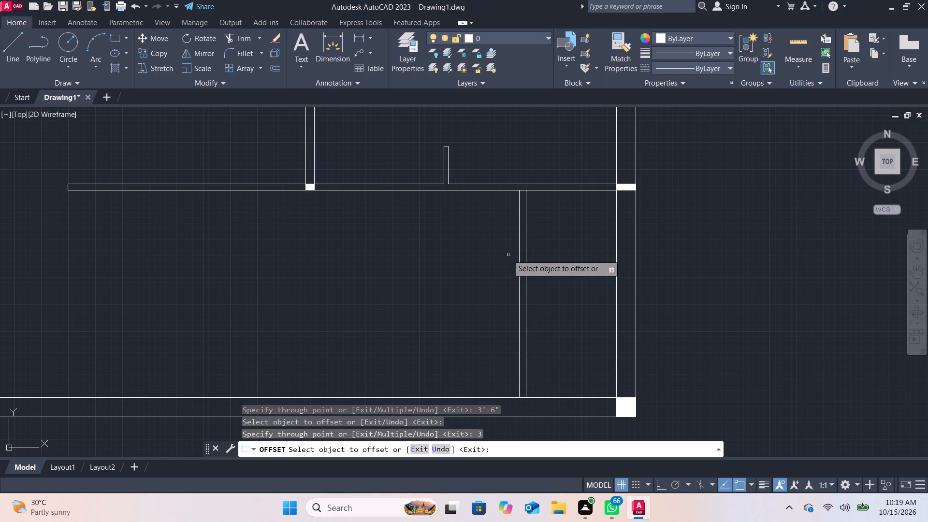
Draw the staircase's west edge as a vertical line from the small column's southwest corner down to the south wall's inner face.
left_click(15, 47)
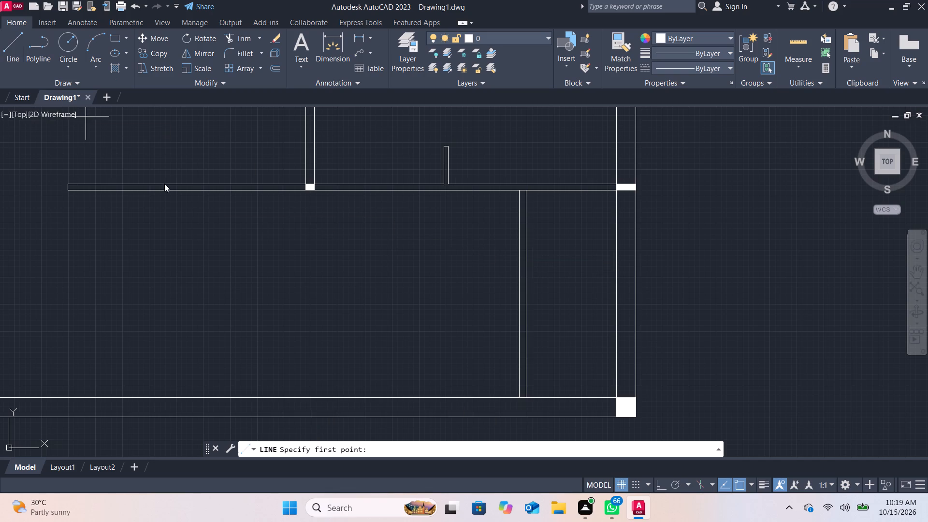
left_click(306, 192)
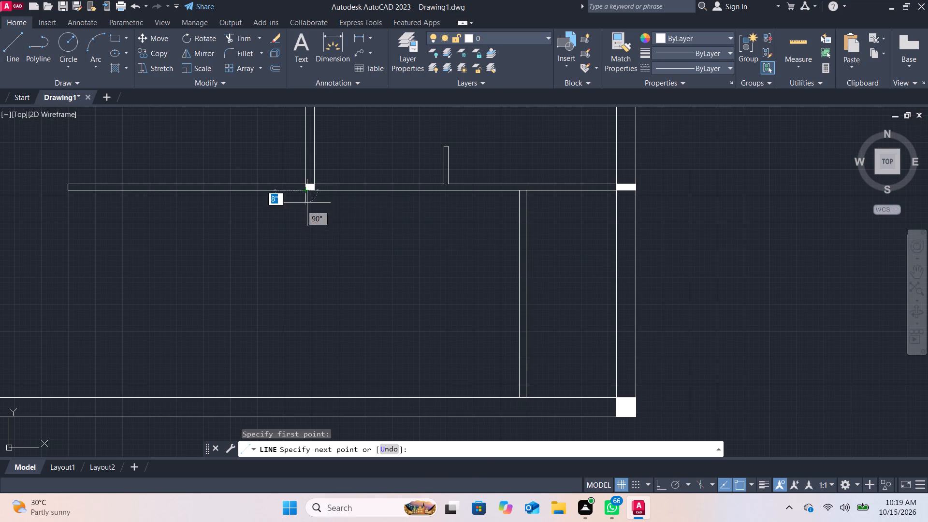
left_click(304, 395)
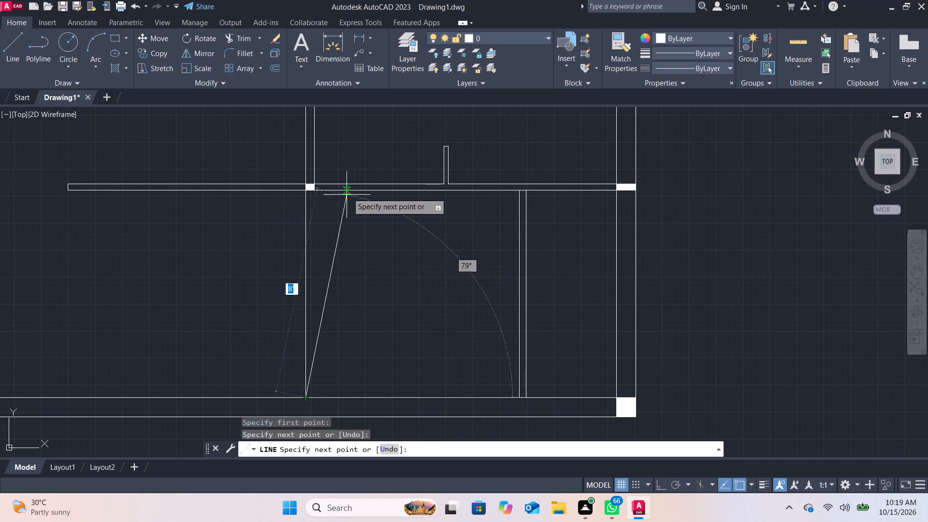
key("Return")
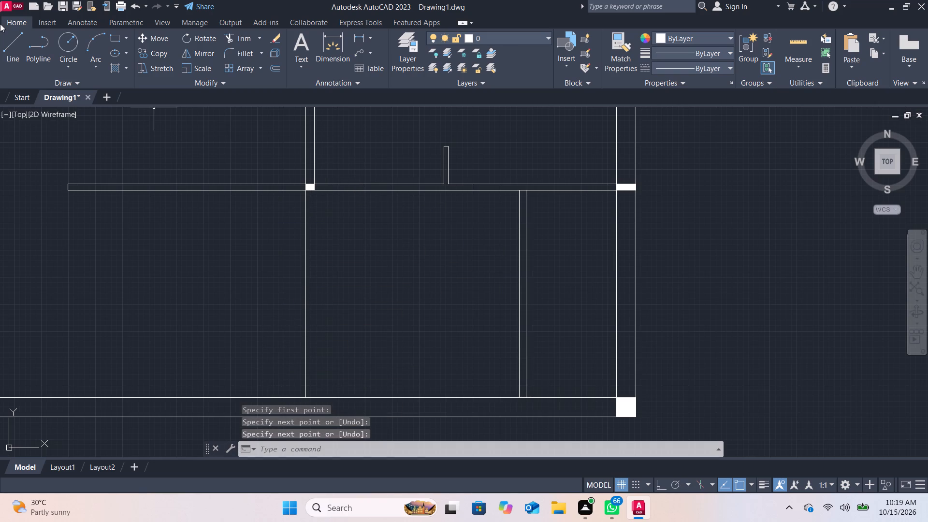
Draw a horizontal middle line from the midpoint of the staircase's west edge east to the vertical double line.
left_click(18, 49)
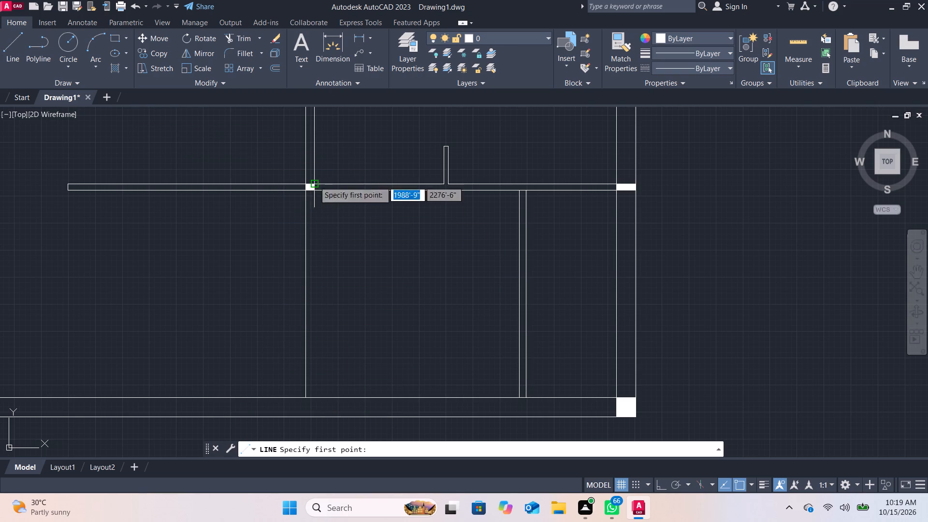
left_click(304, 293)
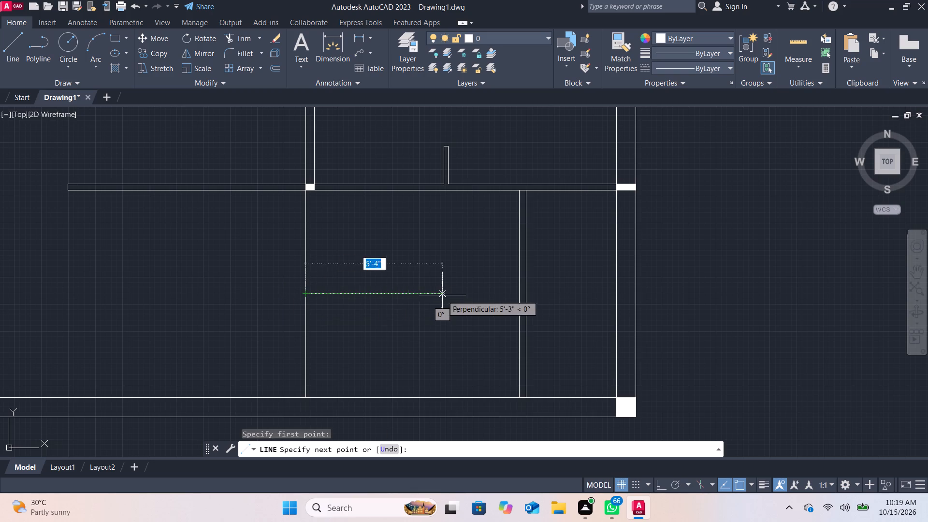
left_click(519, 295)
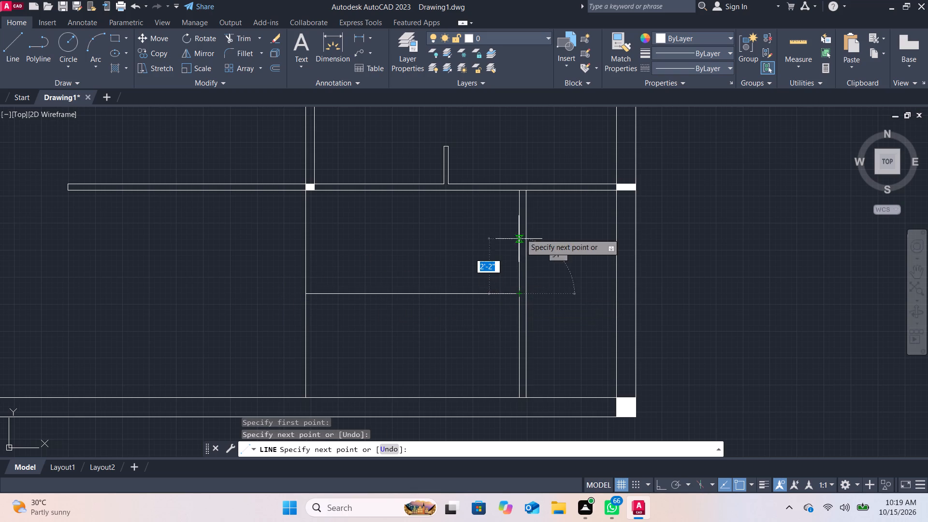
key("period")
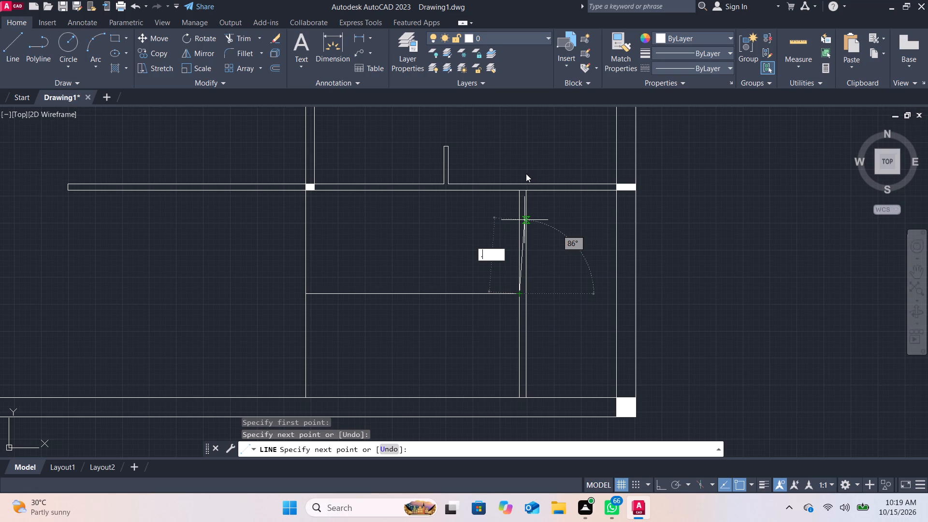
key("ctrl+z")
key("Escape")
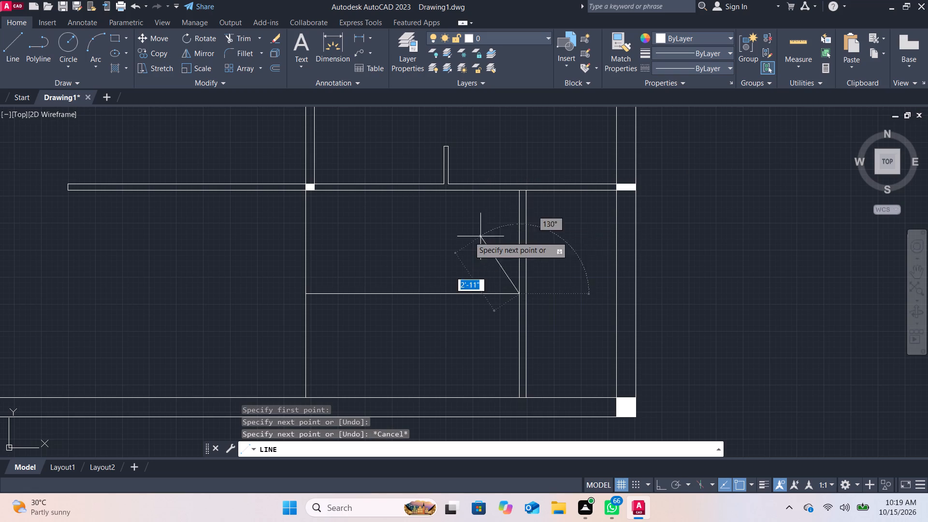
key("Return")
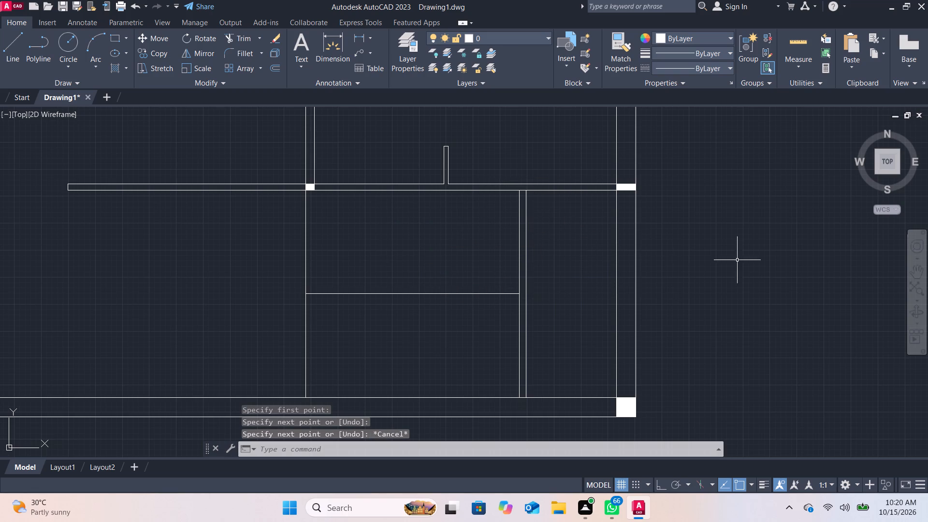
With Ortho on, draw the first tread line just east of the west edge, in two halves from the middle line to the north and south walls.
left_click(18, 41)
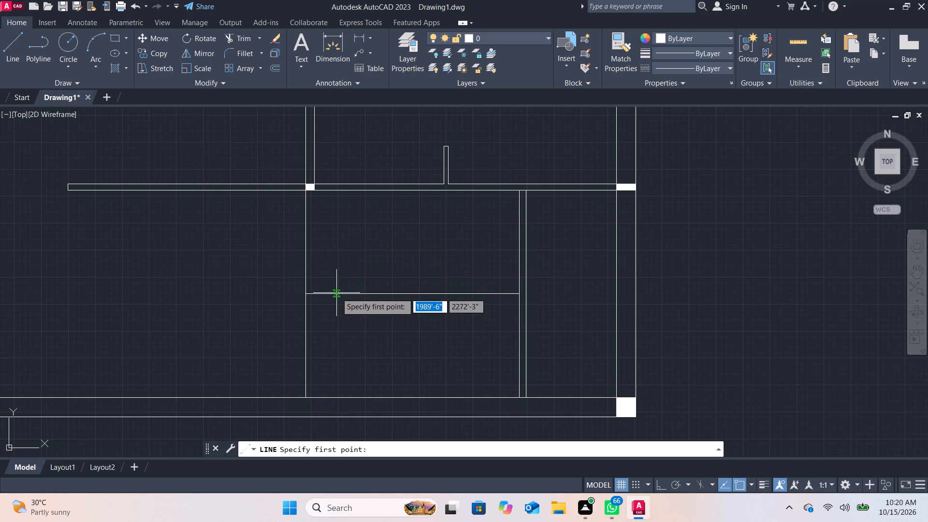
left_click(333, 294)
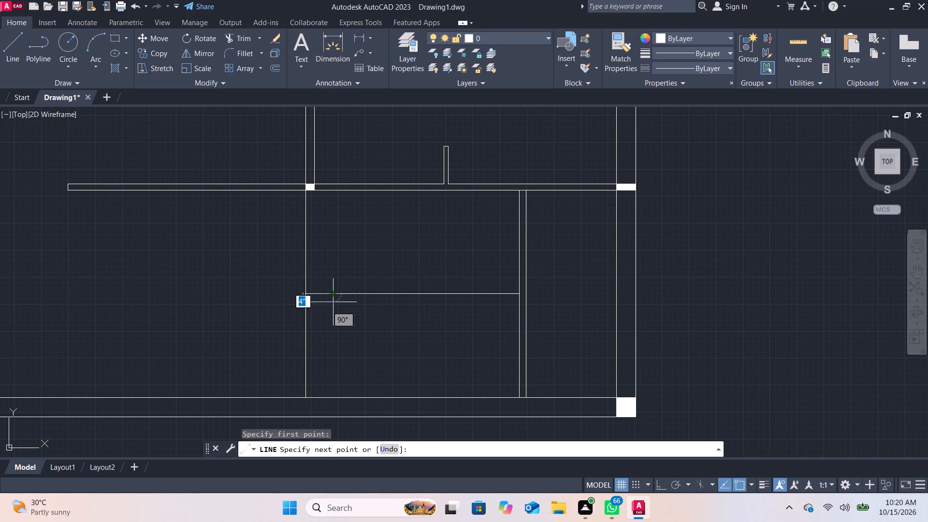
left_click(656, 484)
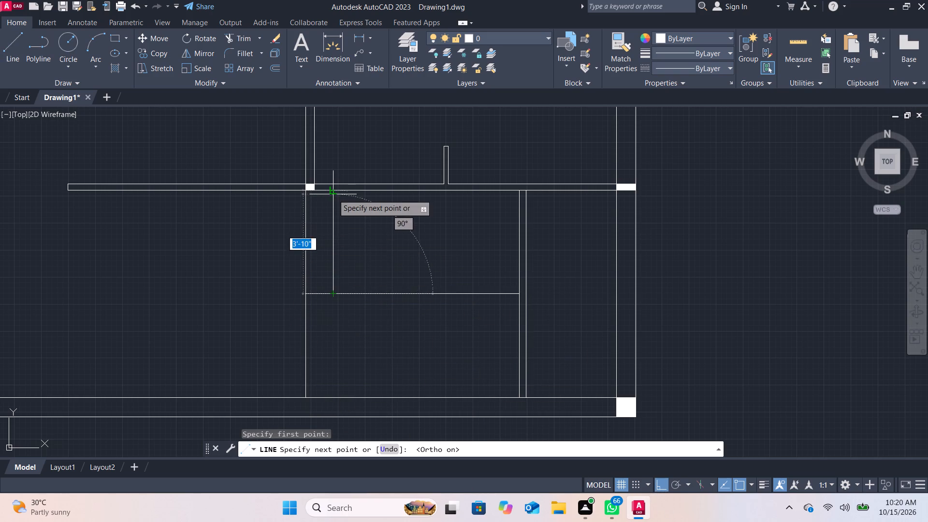
left_click(333, 191)
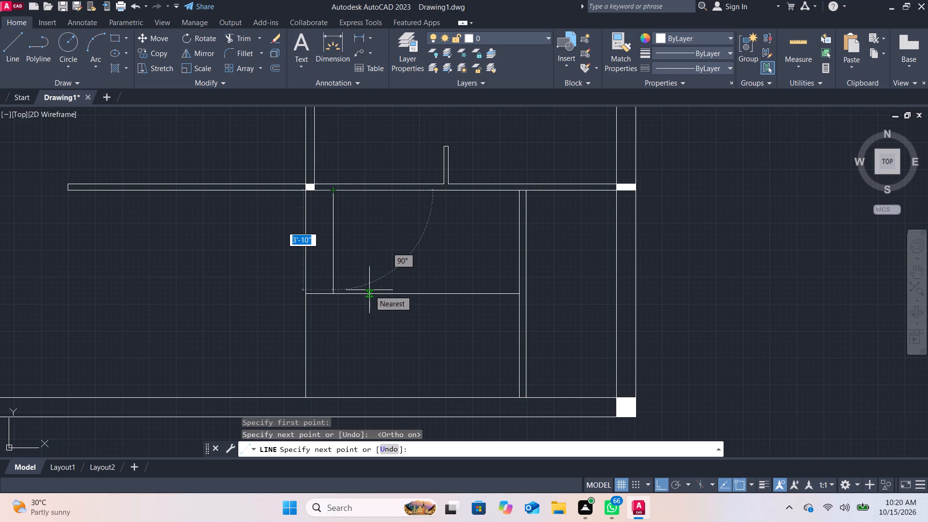
key("Return")
left_click(15, 47)
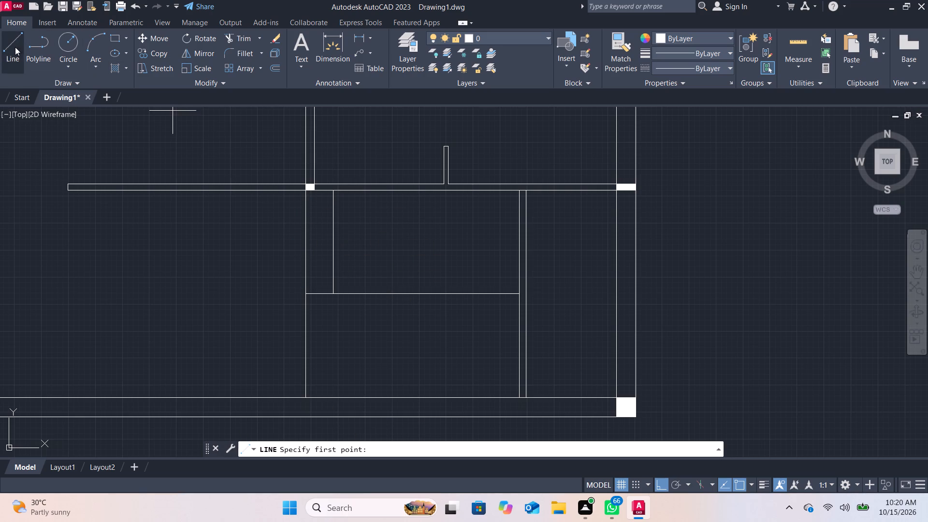
left_click(330, 296)
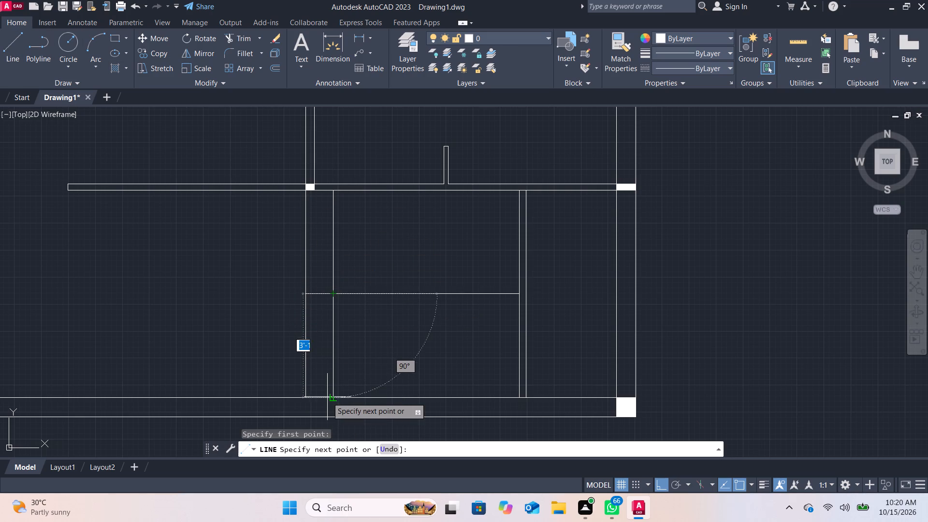
left_click(331, 399)
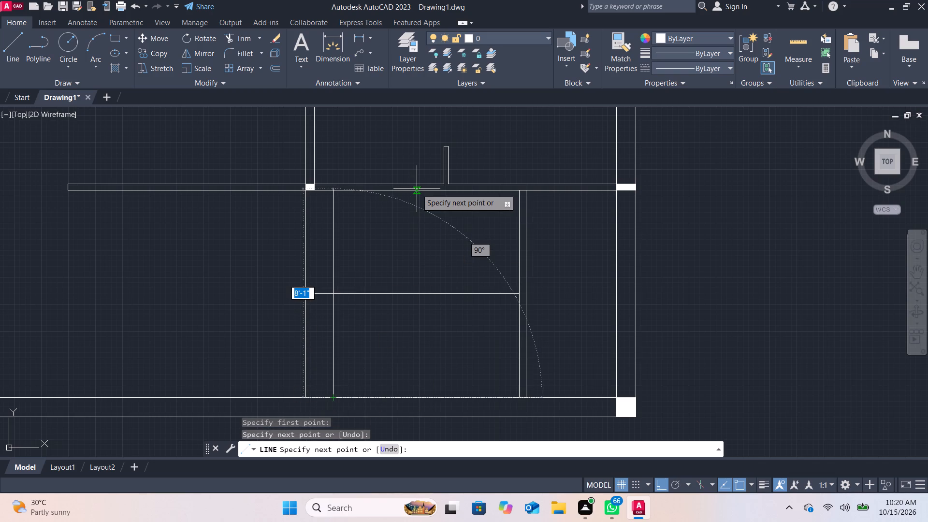
key("Return")
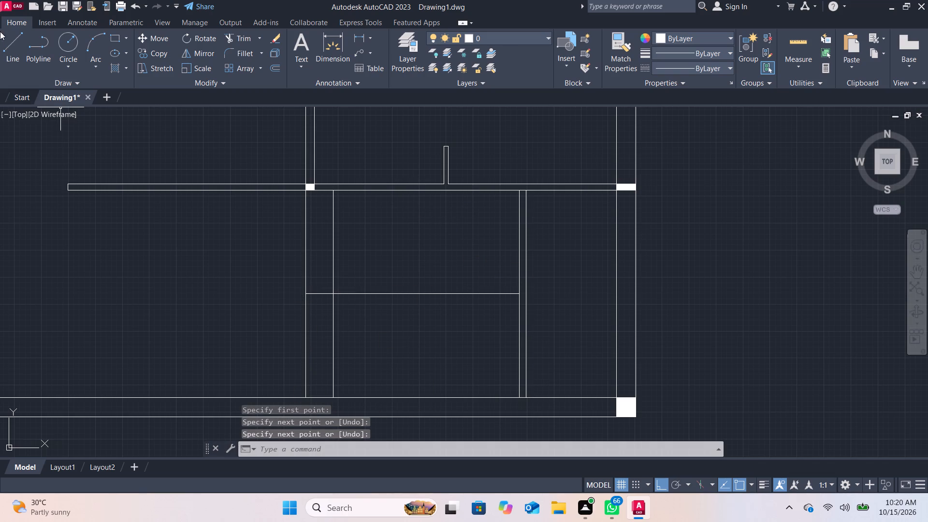
Draw two more vertical tread lines east of the first one, each running from the north wall to the south wall's inner face.
left_click(15, 46)
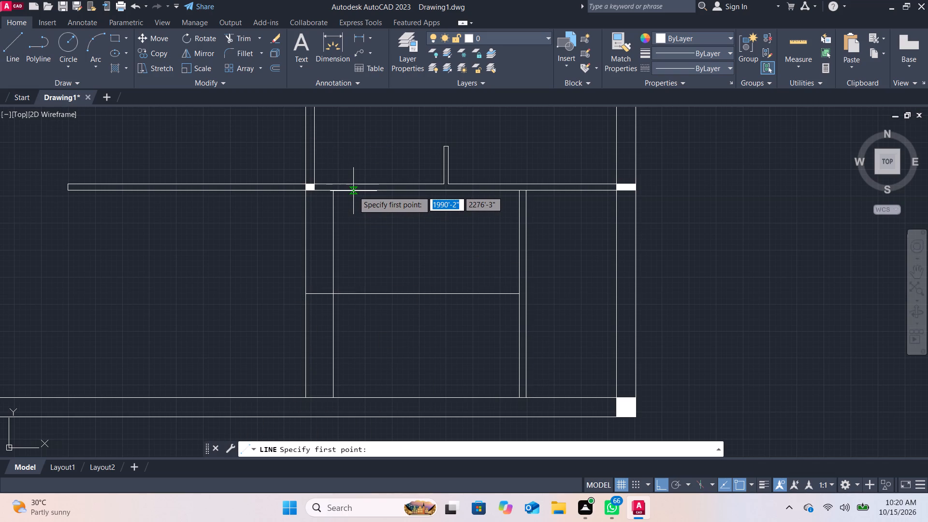
left_click(353, 191)
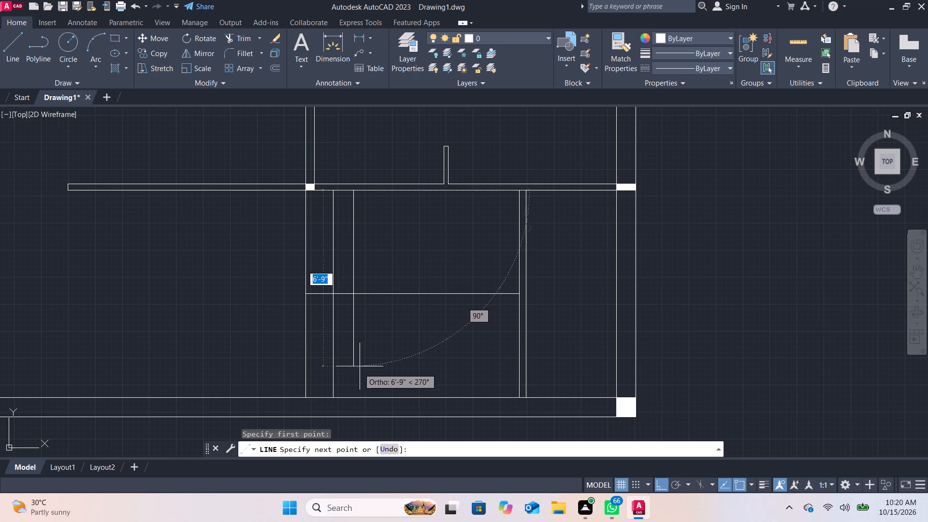
left_click(351, 395)
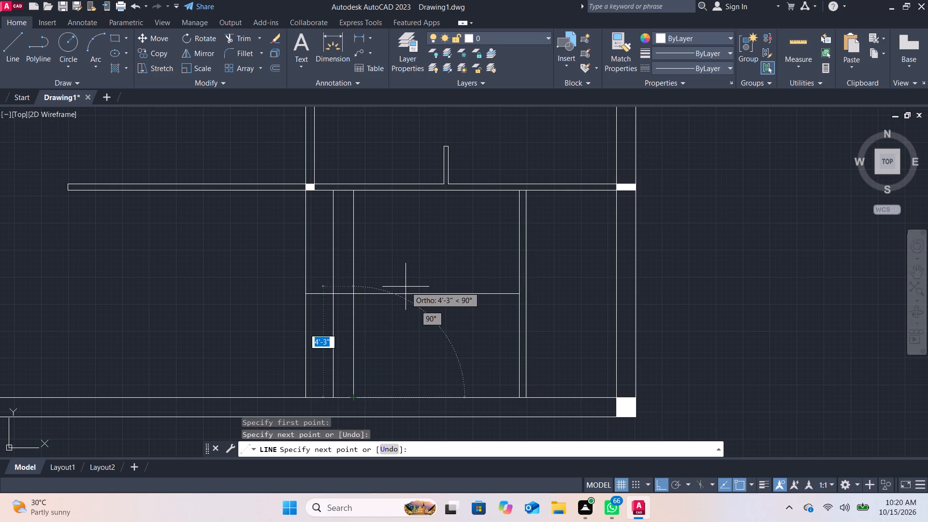
key("Return")
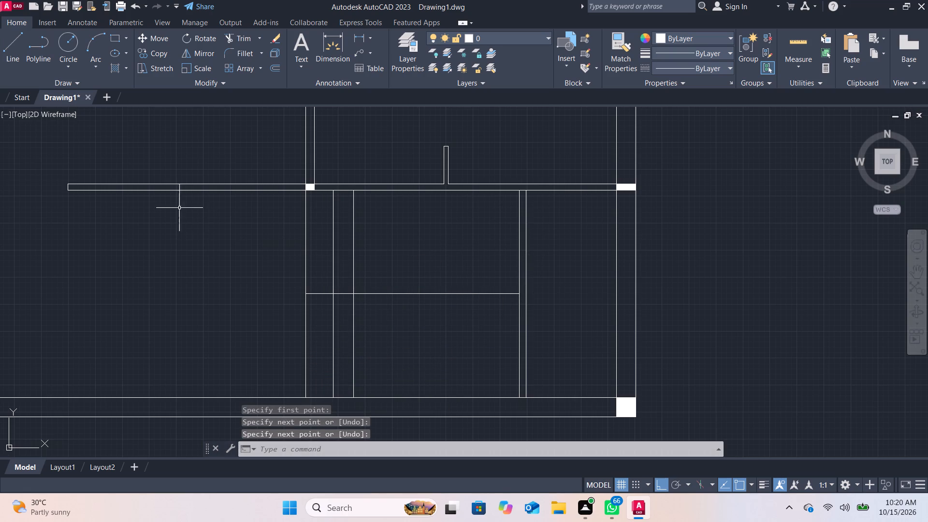
left_click(21, 37)
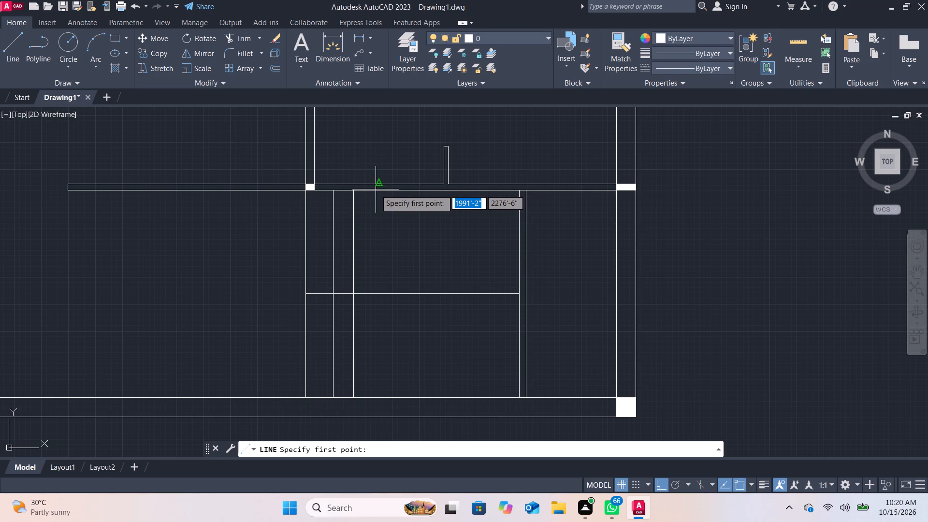
left_click(376, 189)
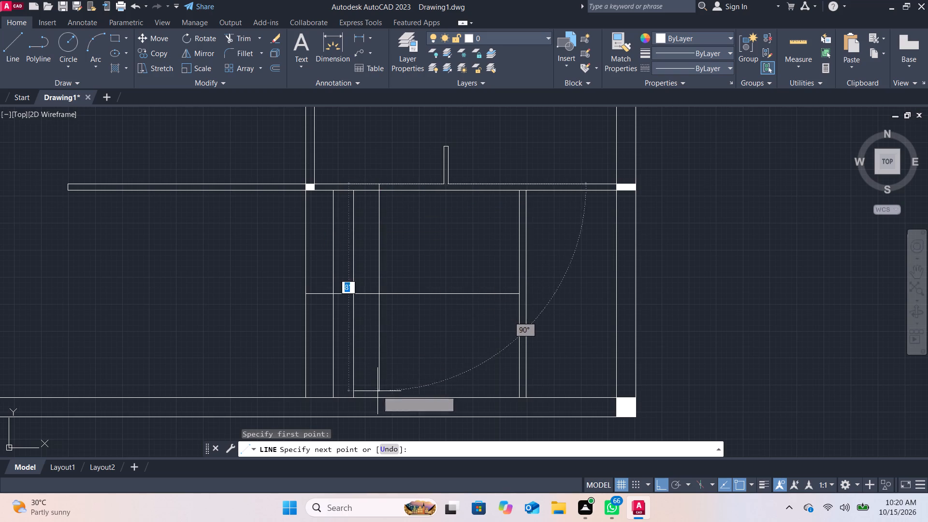
left_click(379, 397)
key("Return")
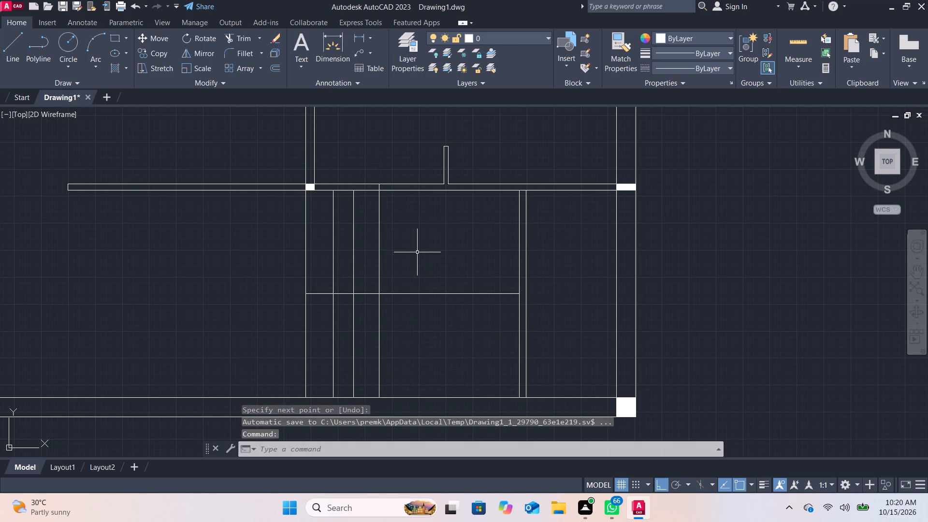
Trim off the part of the third tread line that crosses the thickness of the north wall.
left_click(2, 54)
scroll(380, 209, "up", 1)
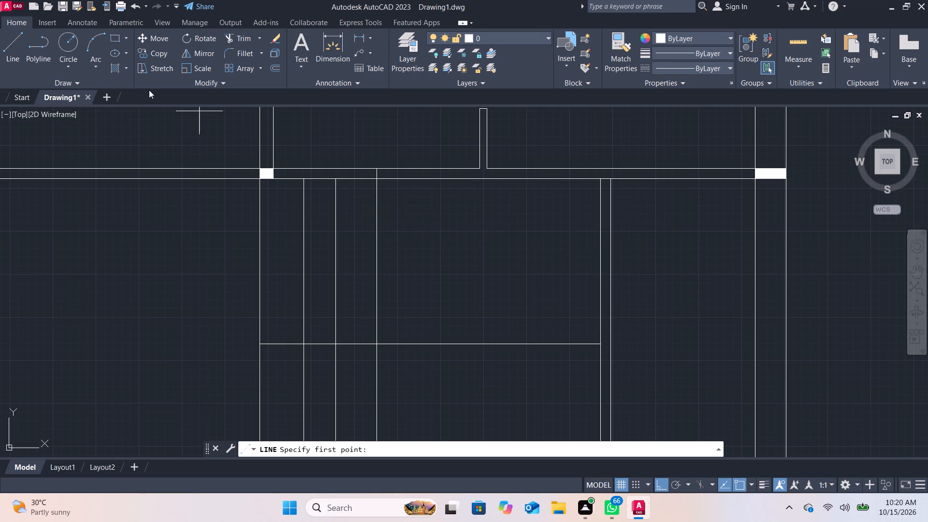
left_click(230, 43)
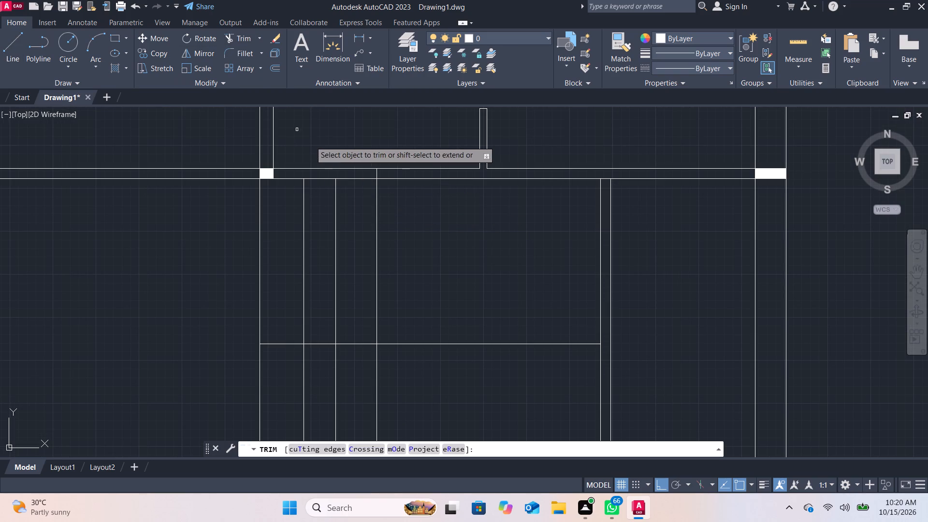
left_click(375, 177)
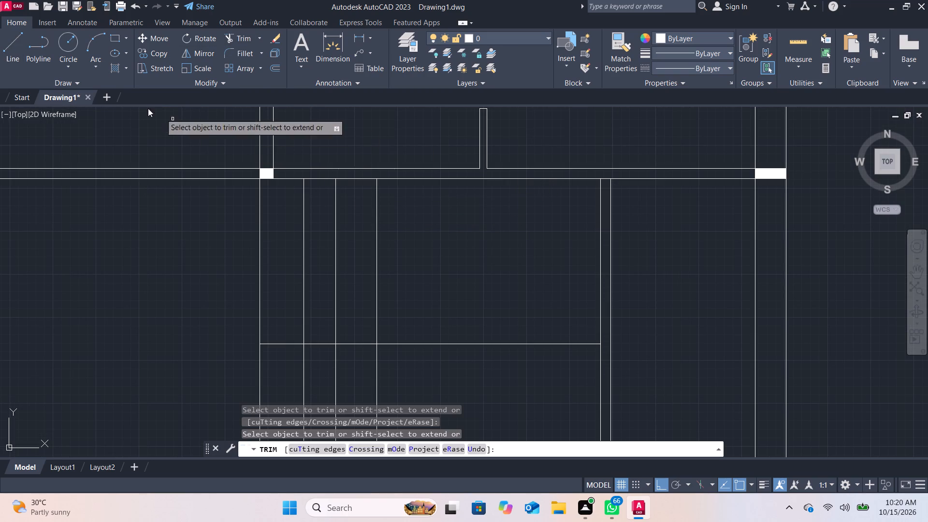
Draw a fourth tread line east of the third, from the north wall's south face to the south wall's inner face.
left_click(23, 50)
middle_click_drag(468, 238, 452, 208)
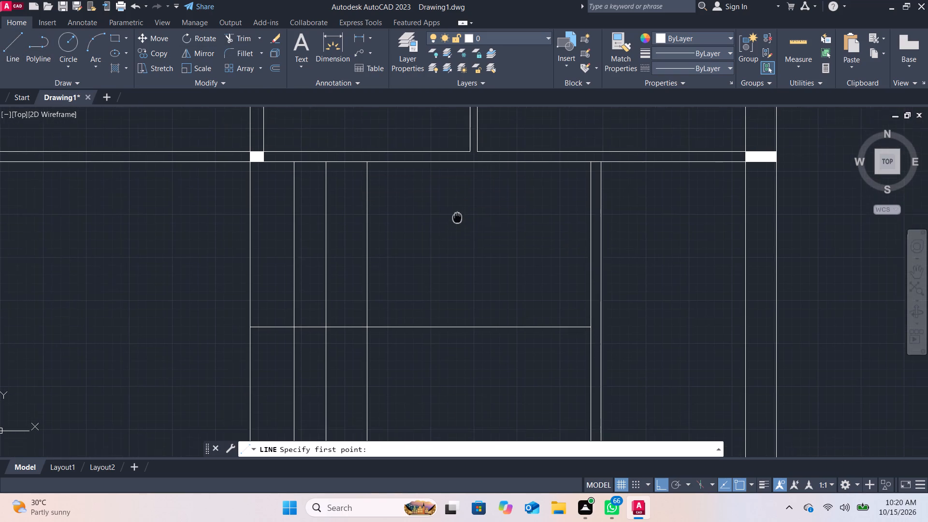
middle_click_drag(452, 208, 448, 201)
scroll(438, 187, "down", 1)
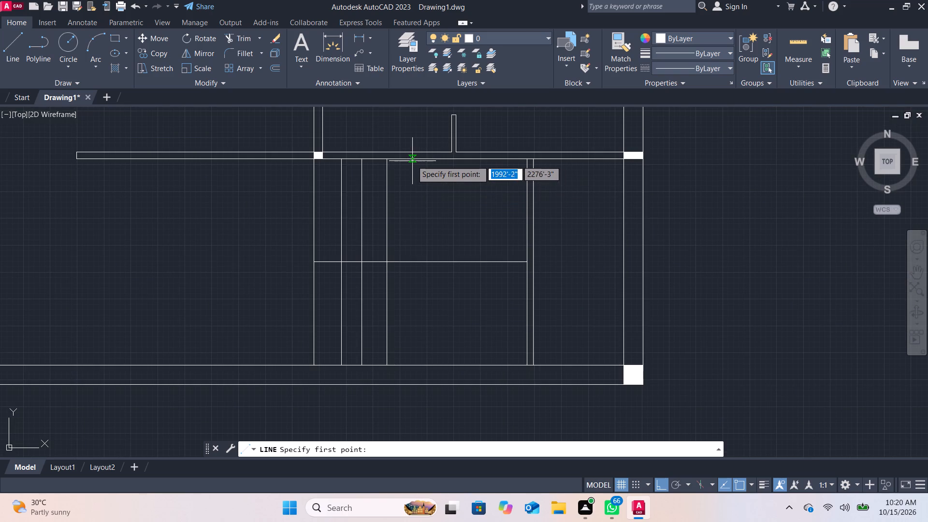
left_click(409, 159)
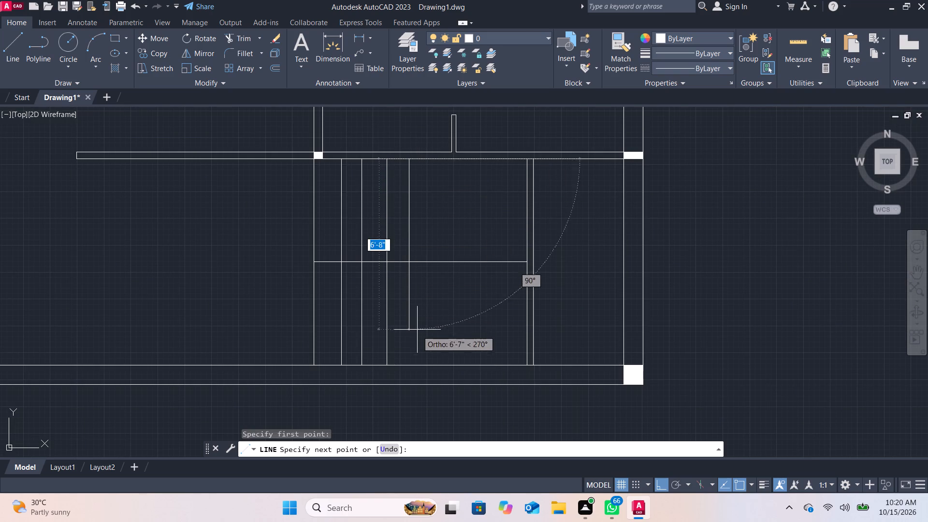
left_click(416, 365)
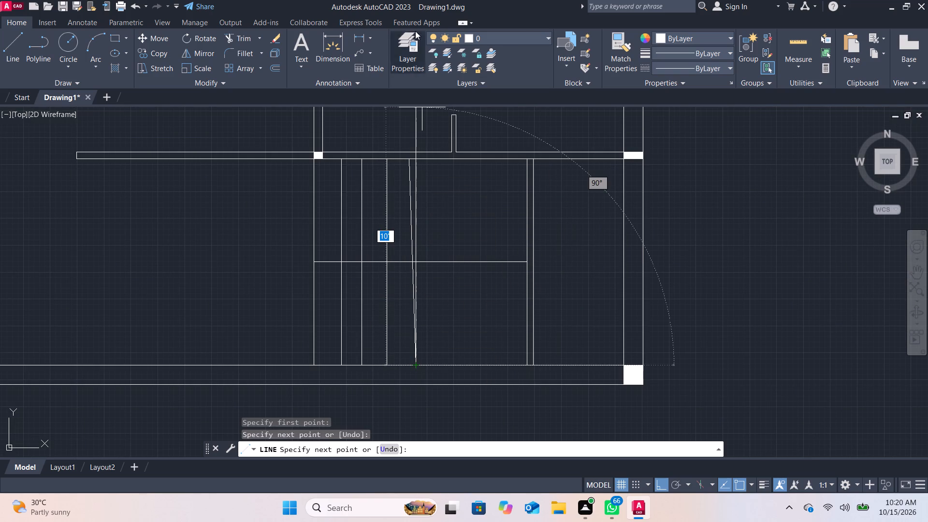
key("Escape")
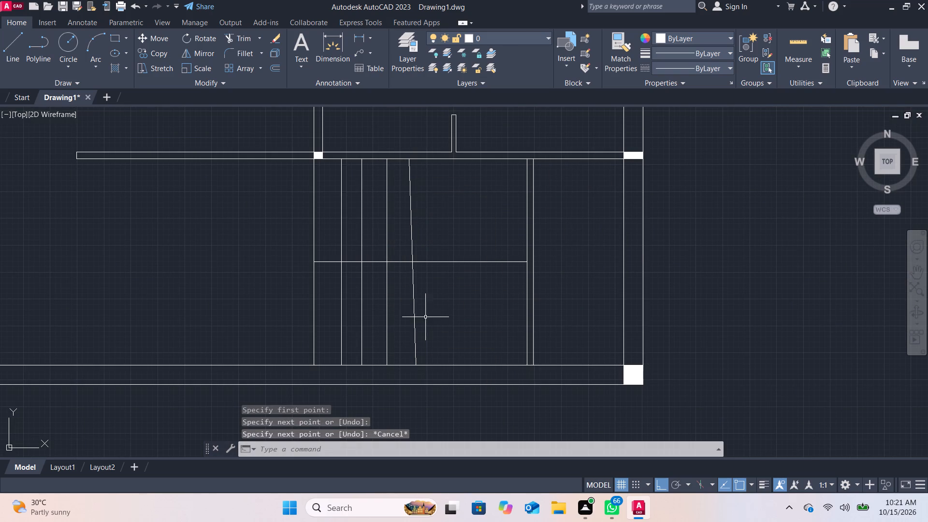
Erase the slanted fourth tread line of the southeast staircase.
left_click(414, 310)
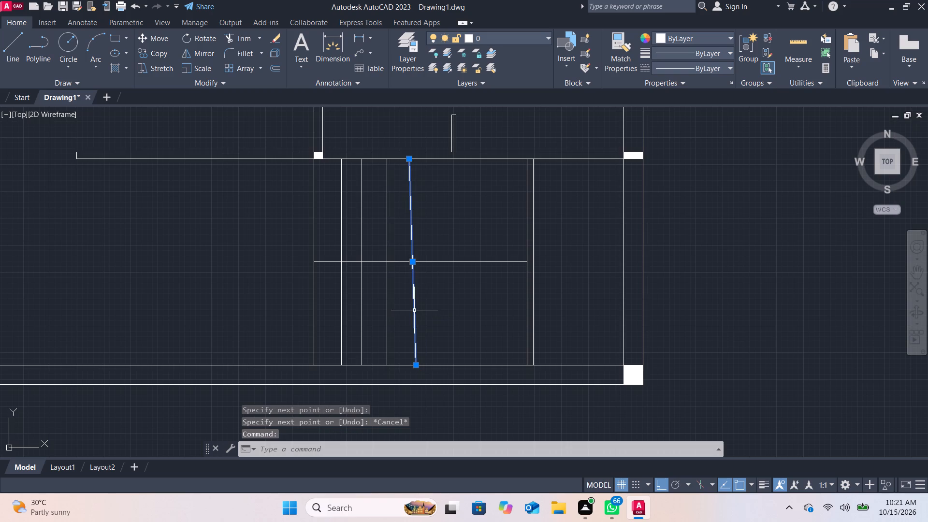
key("e")
key("Return")
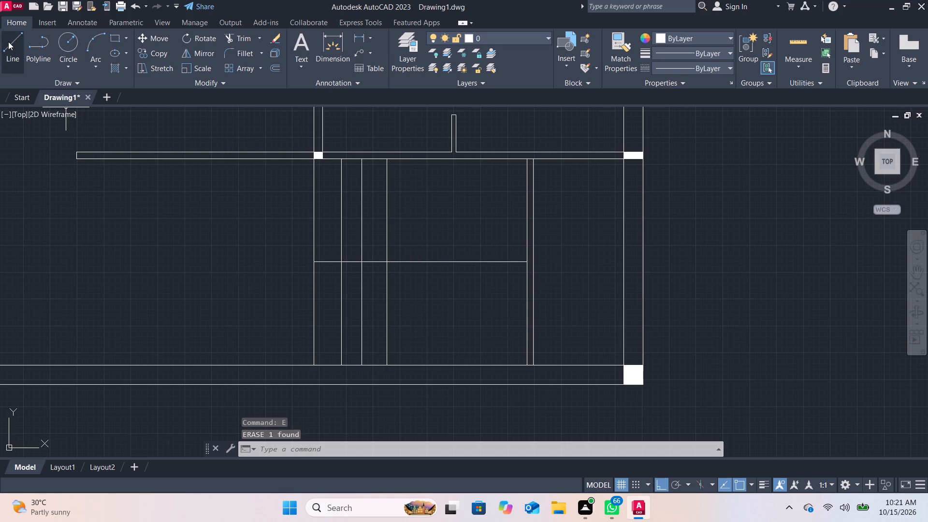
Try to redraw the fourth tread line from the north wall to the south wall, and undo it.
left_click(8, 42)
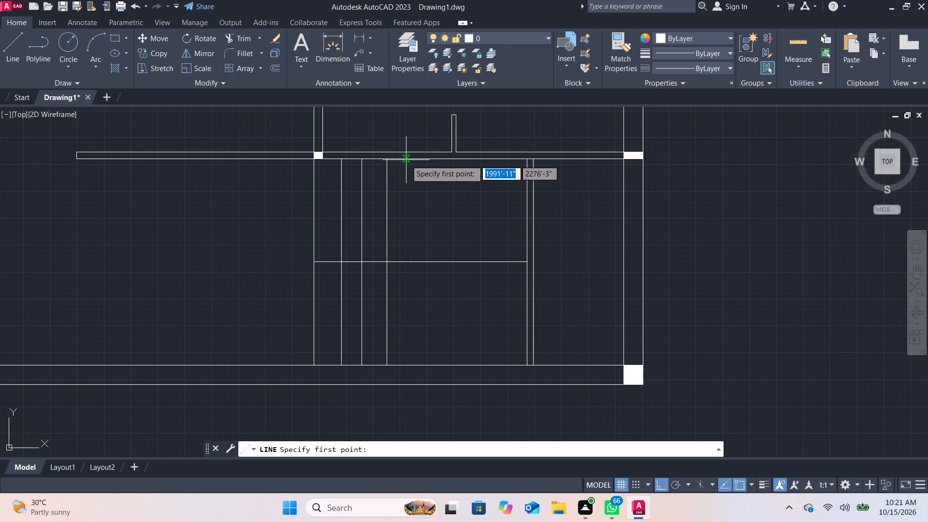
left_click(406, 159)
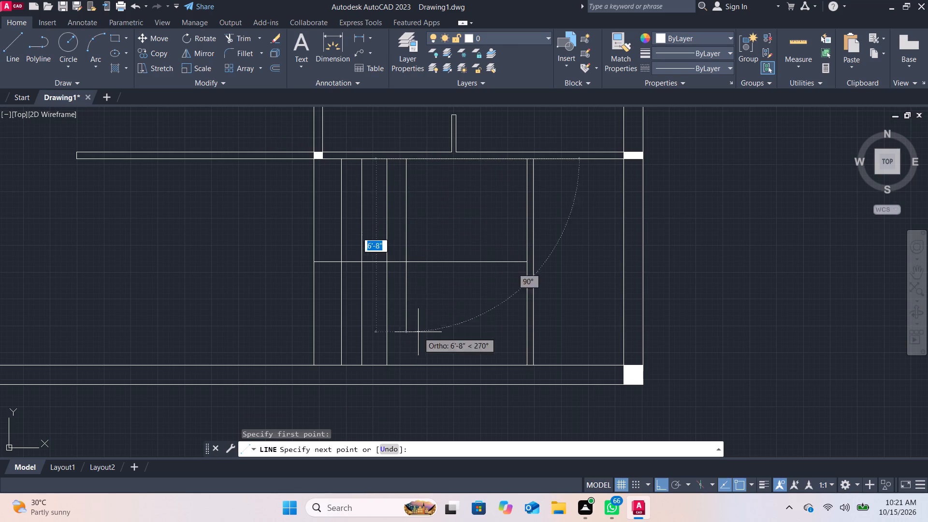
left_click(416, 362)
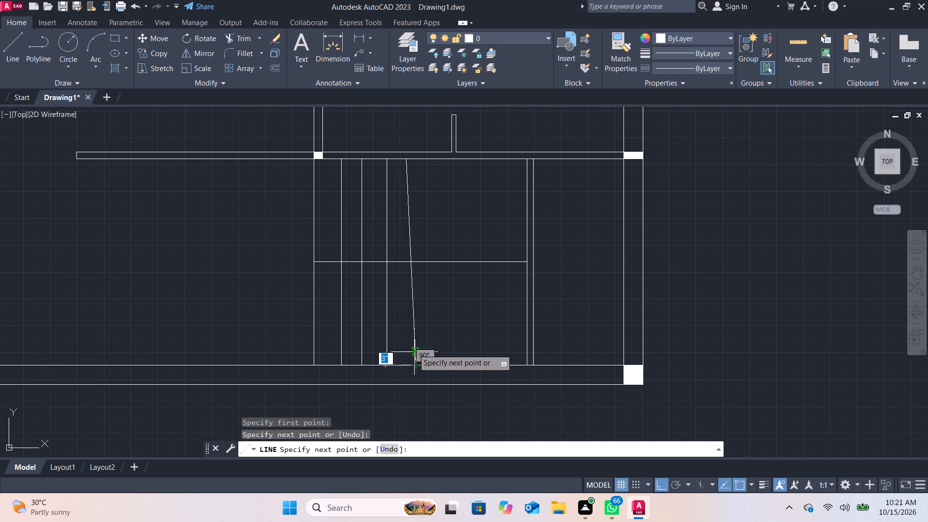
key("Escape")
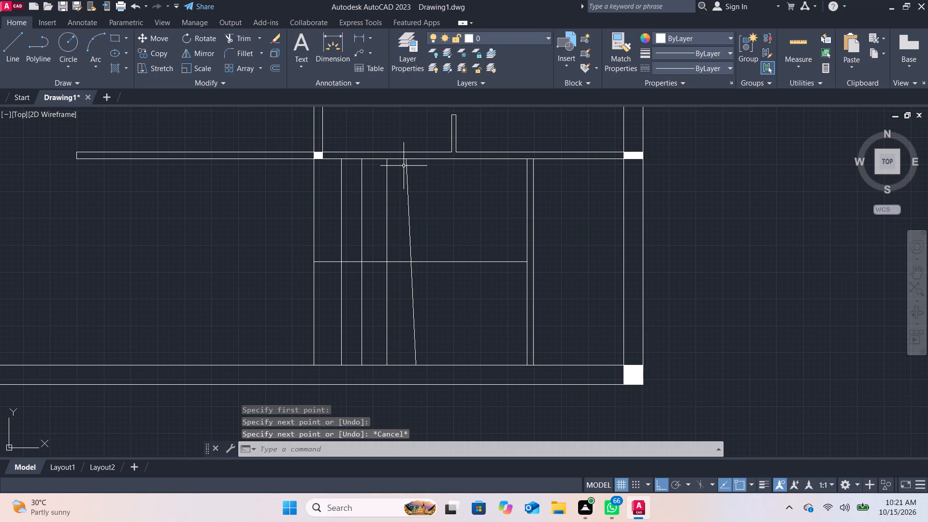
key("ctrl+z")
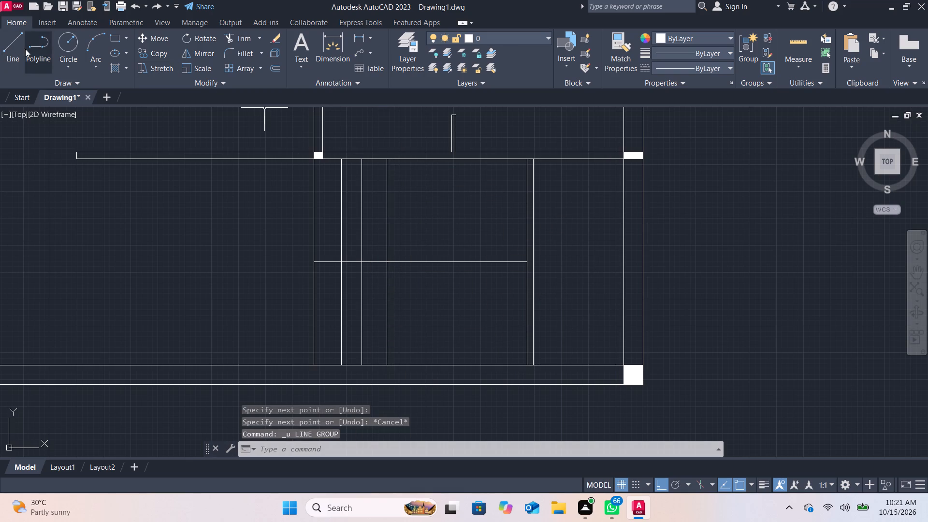
Draw the fourth and fifth vertical tread lines east of the third, each from the north wall's south face to the south wall's inner face.
left_click(11, 45)
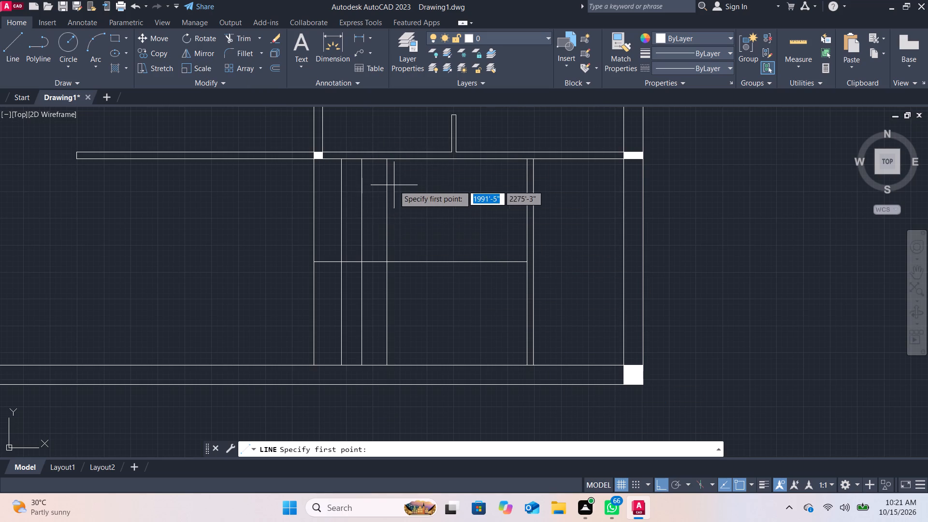
left_click(412, 159)
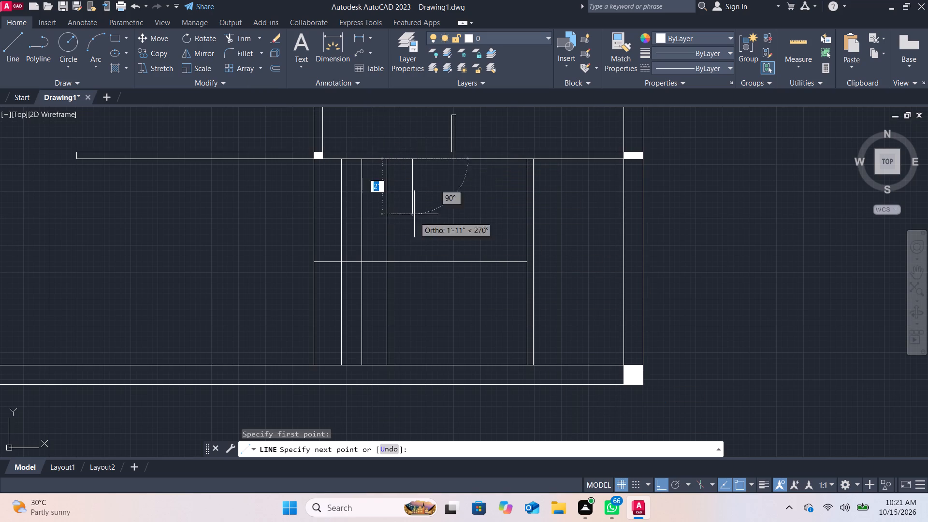
left_click(410, 365)
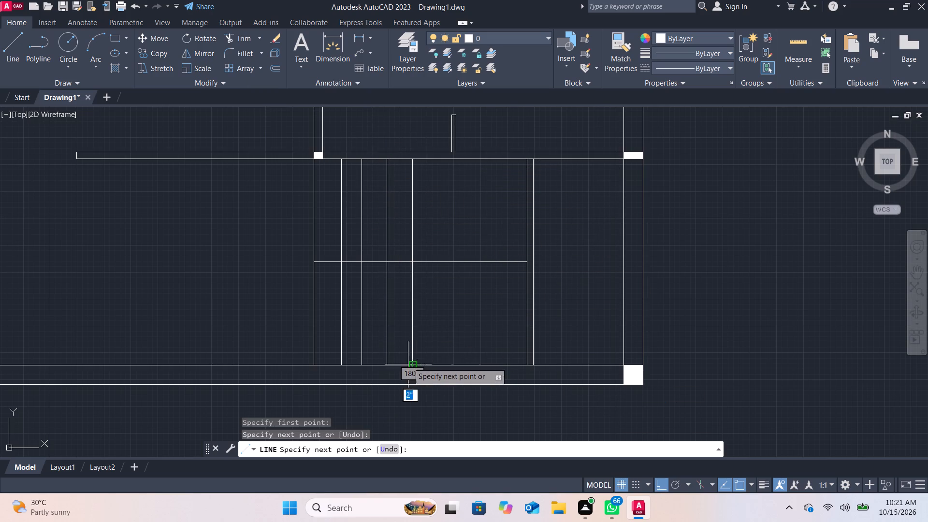
key("Return")
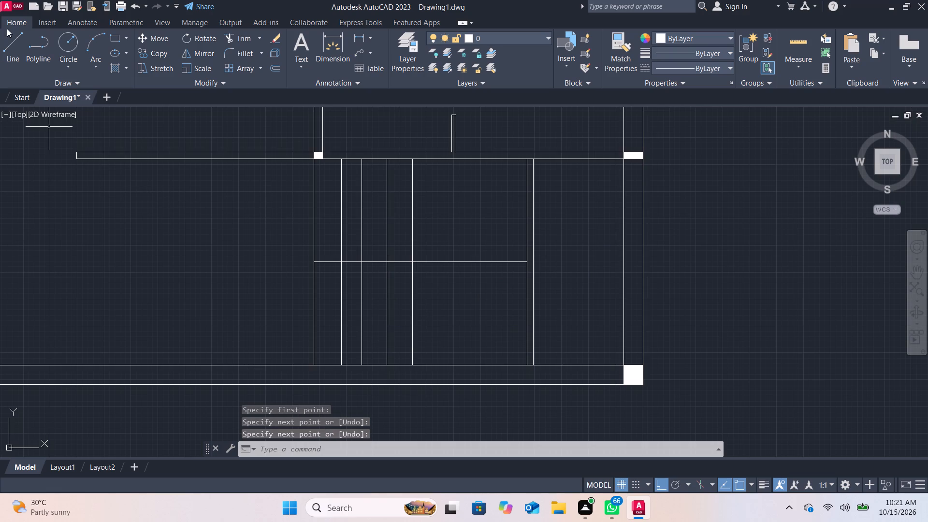
left_click(13, 37)
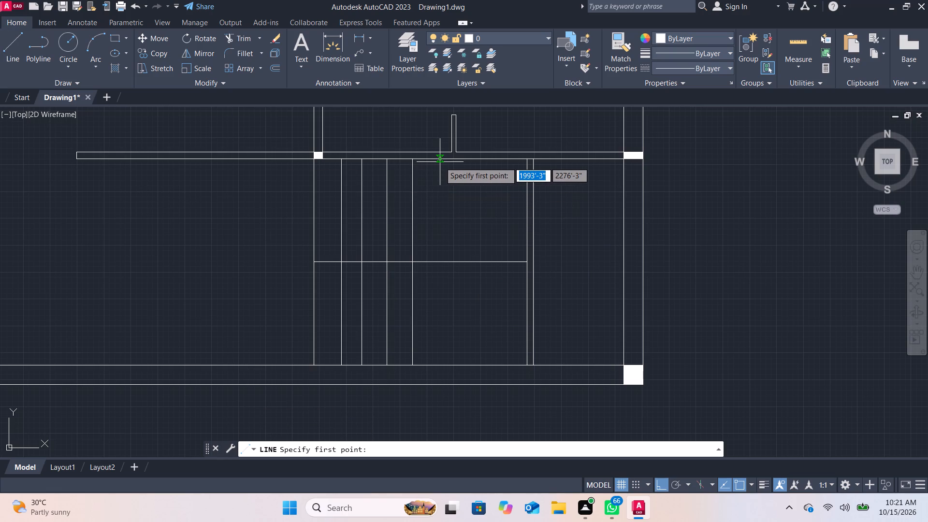
left_click(439, 160)
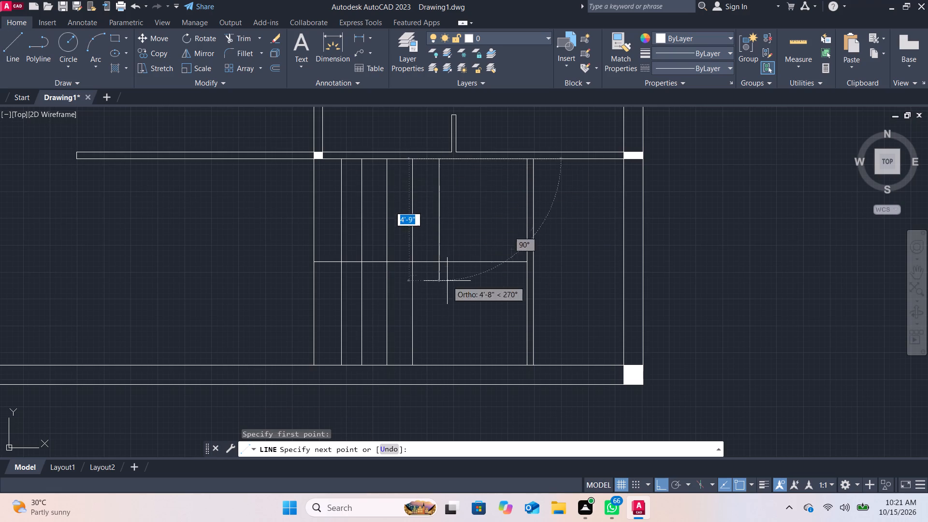
left_click(437, 364)
key("Return")
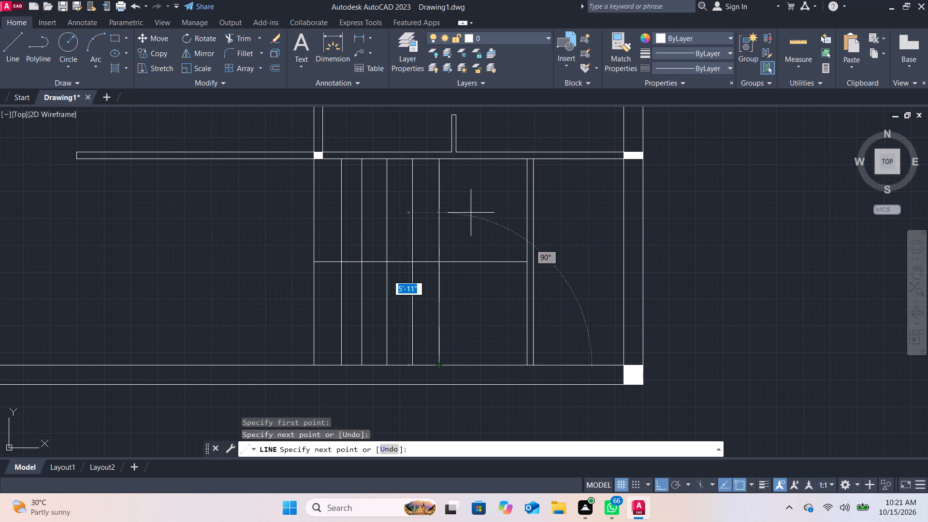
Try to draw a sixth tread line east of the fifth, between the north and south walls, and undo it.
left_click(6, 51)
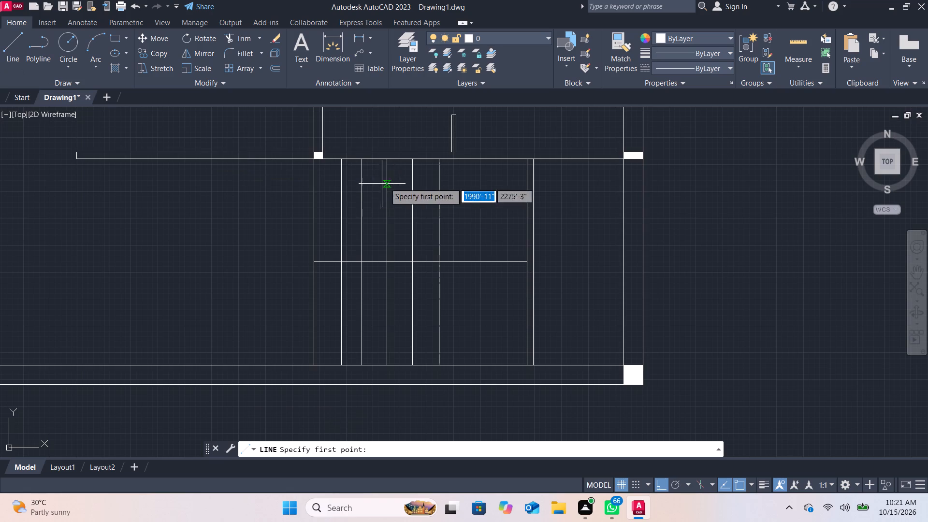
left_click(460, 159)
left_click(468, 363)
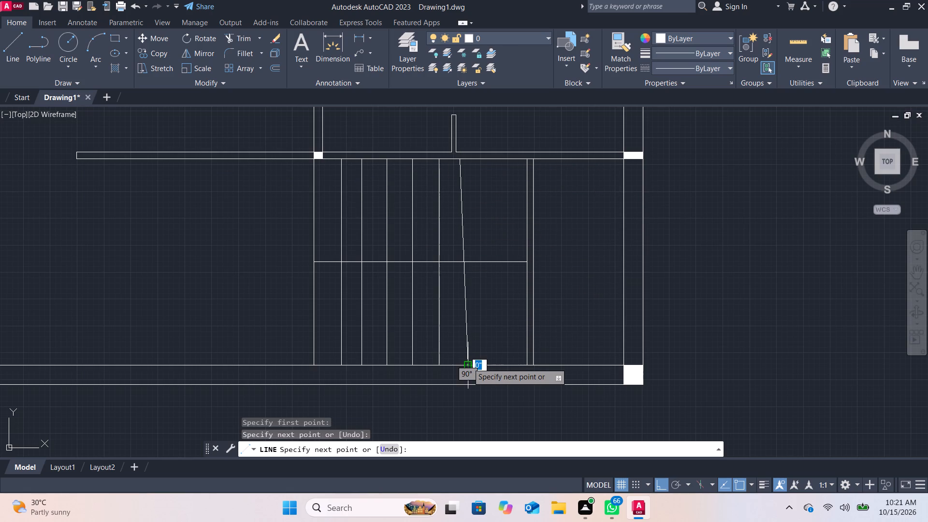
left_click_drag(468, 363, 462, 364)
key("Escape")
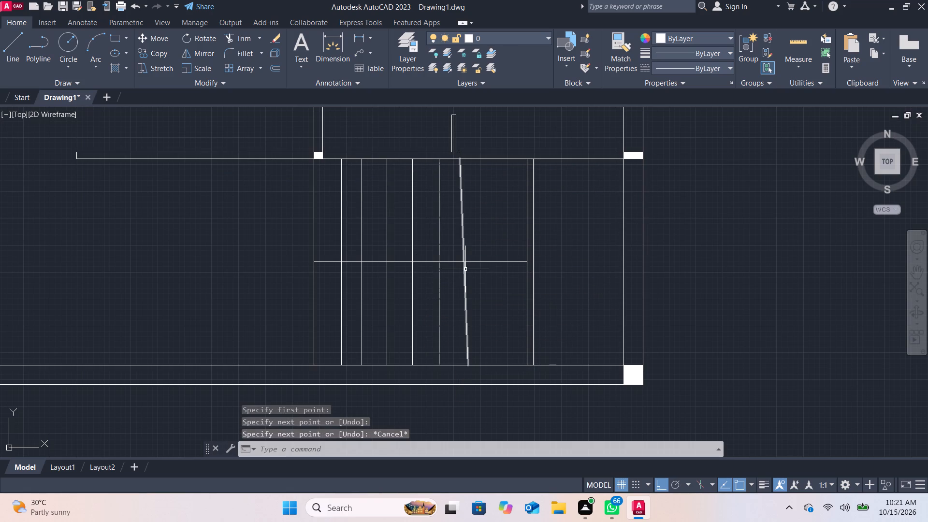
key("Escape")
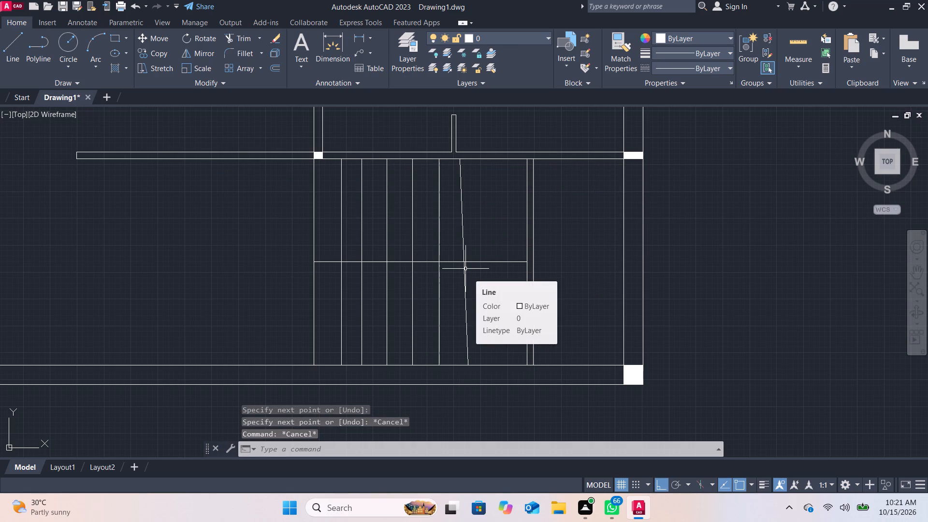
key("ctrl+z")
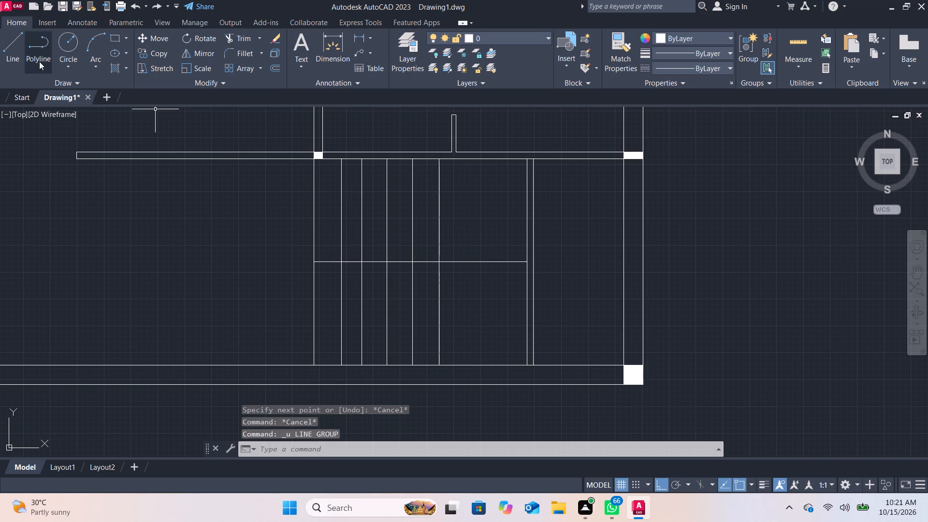
Draw three more evenly spaced vertical tread lines, about 8' long, between the fifth tread and the staircase's east wall.
left_click(15, 48)
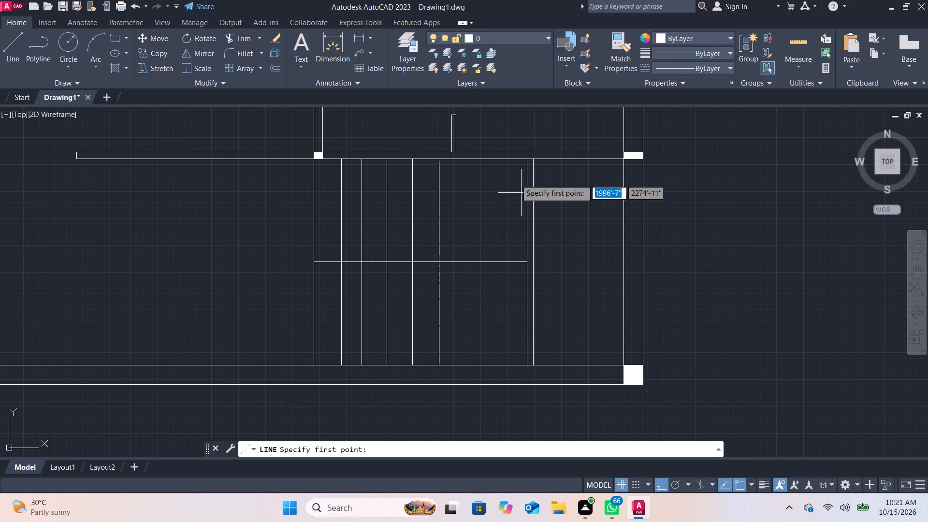
left_click(462, 159)
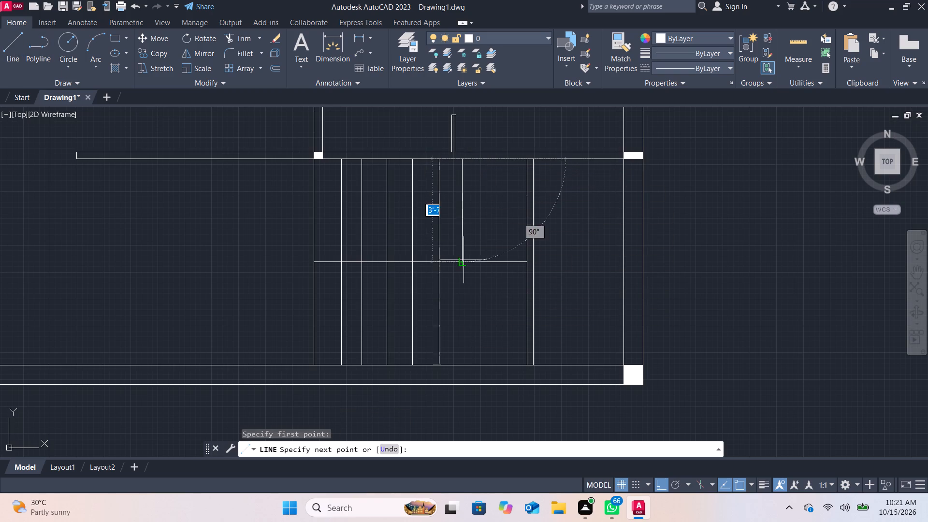
left_click(462, 364)
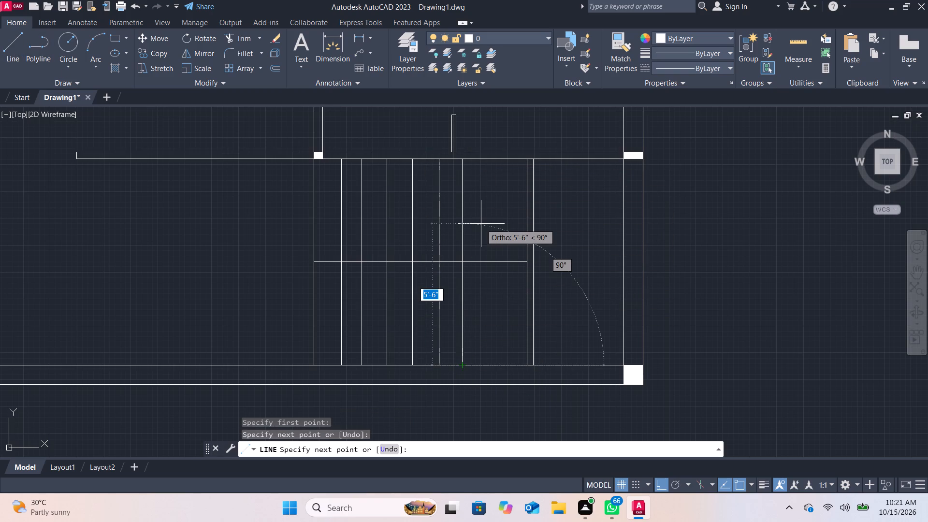
key("Return")
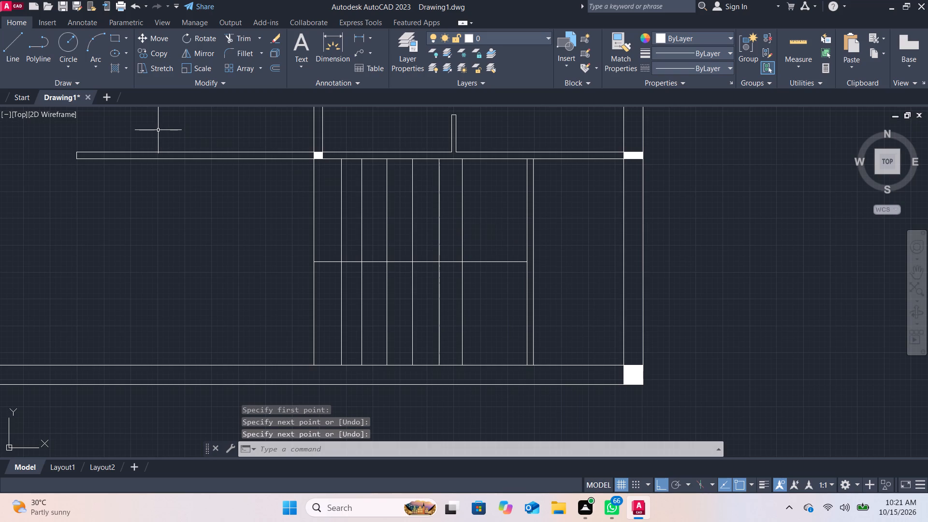
left_click(15, 42)
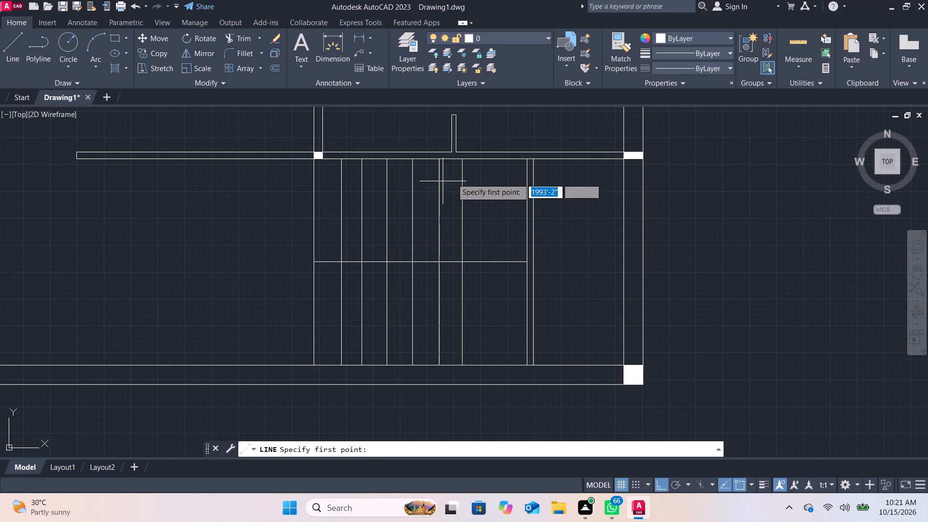
left_click(487, 159)
left_click(485, 365)
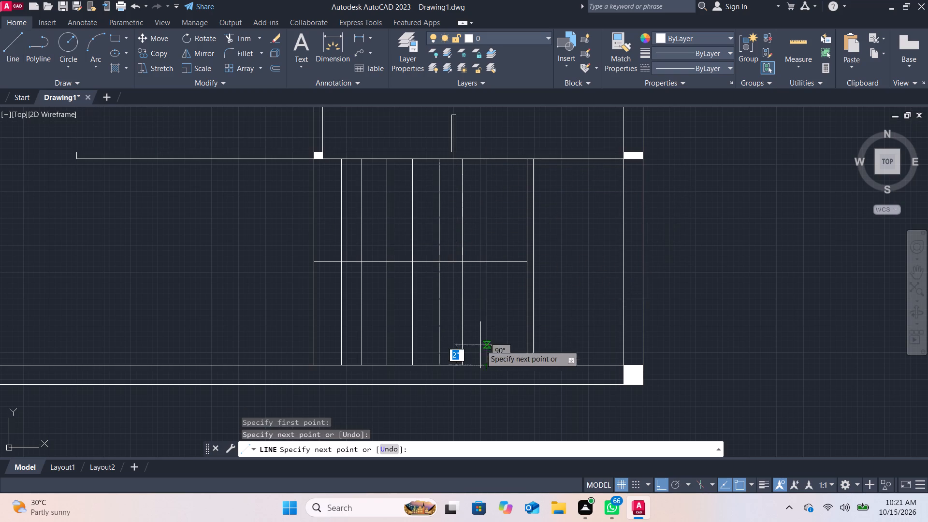
key("Return")
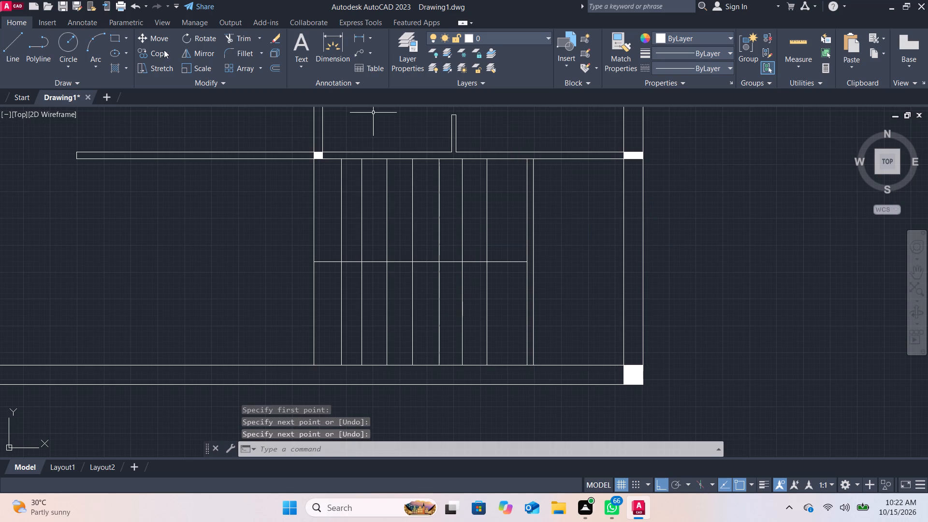
left_click(11, 37)
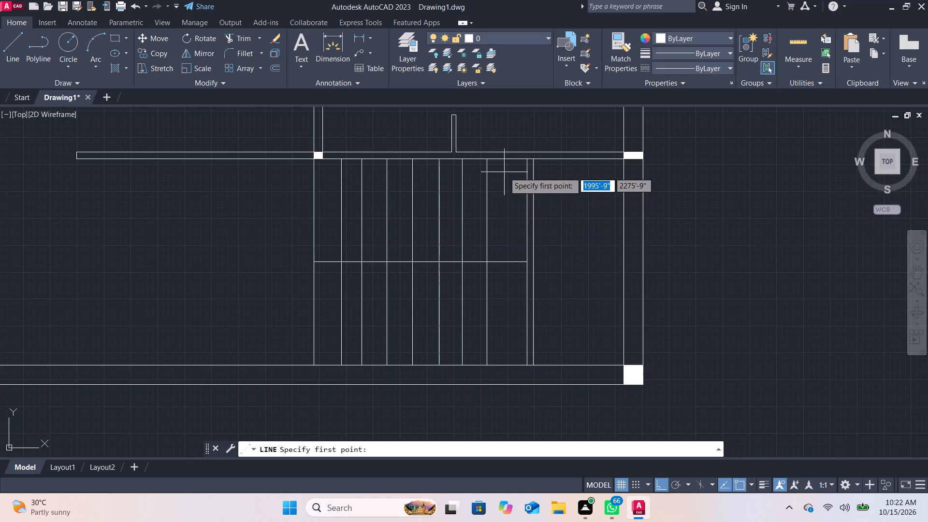
left_click(508, 159)
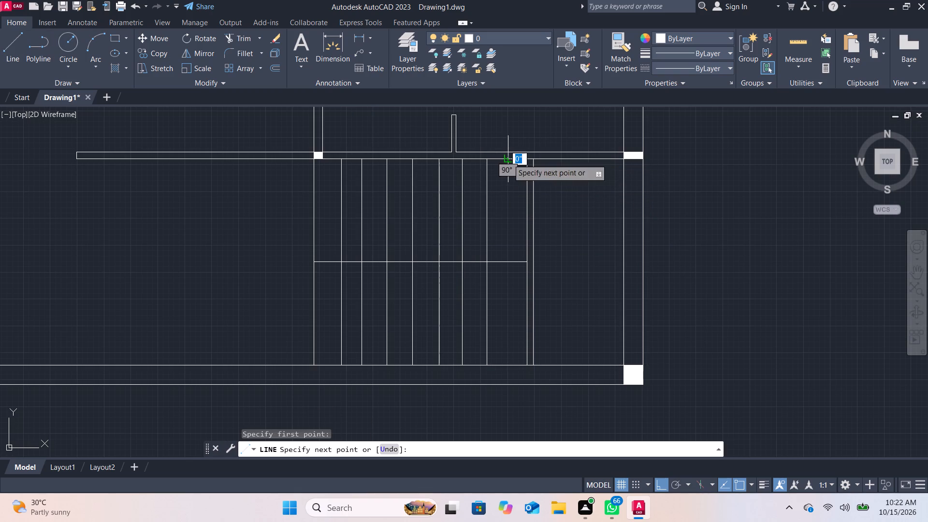
left_click(509, 365)
key("Return")
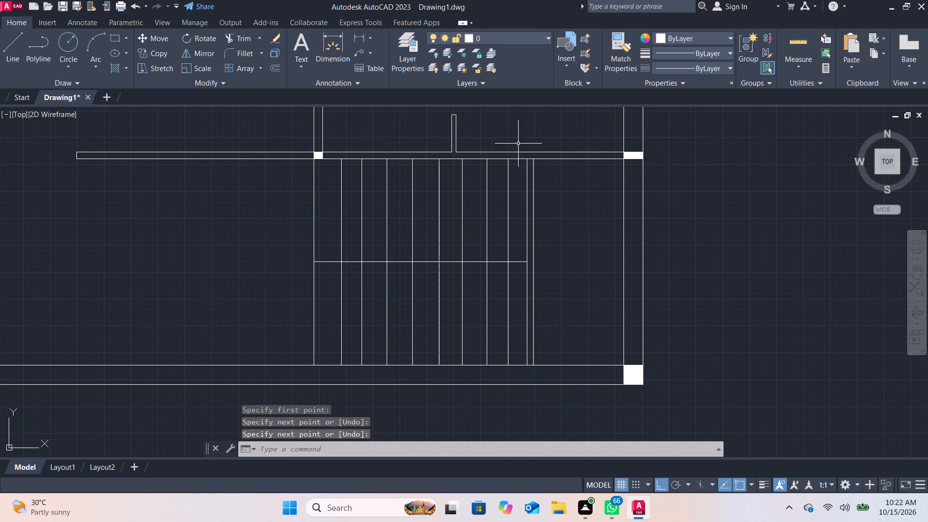
Trim the staircase's west edge and the first two tread lines back to the middle line, removing their north halves.
left_click(232, 36)
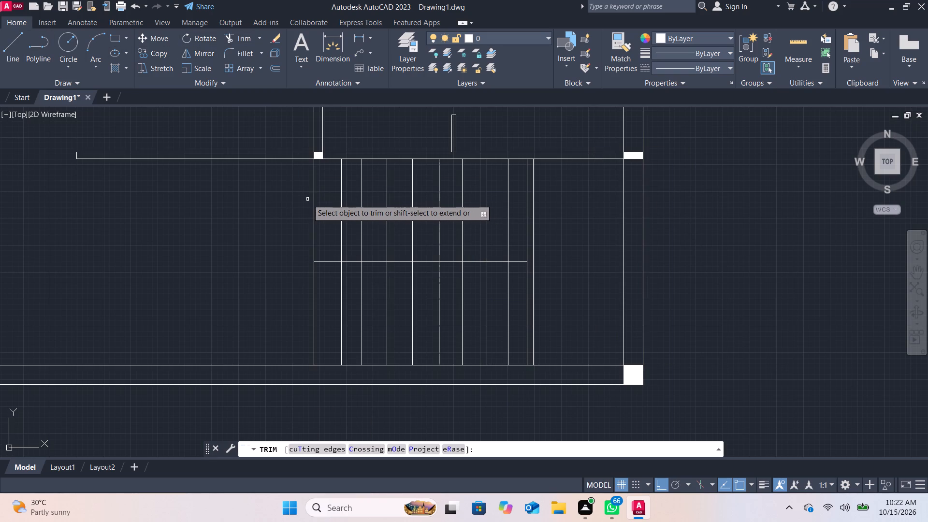
left_click_drag(315, 201, 359, 205)
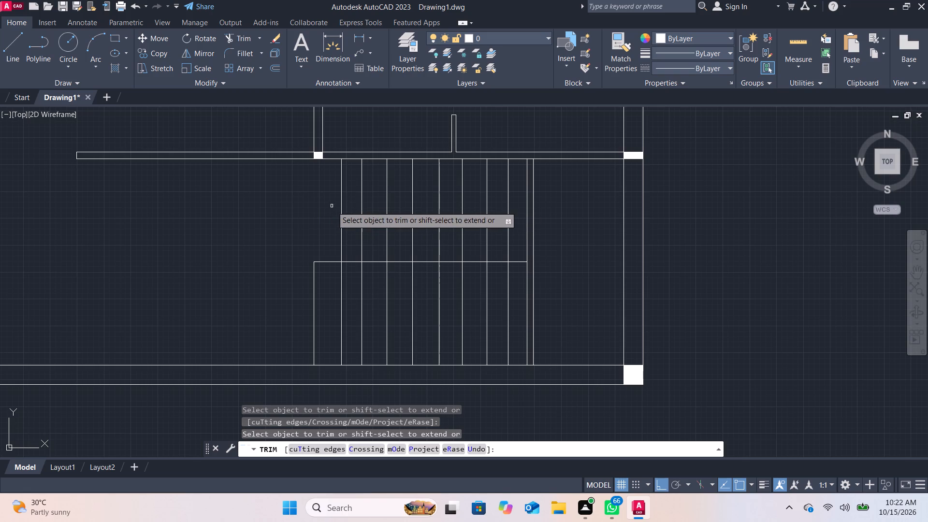
left_click_drag(335, 206, 378, 207)
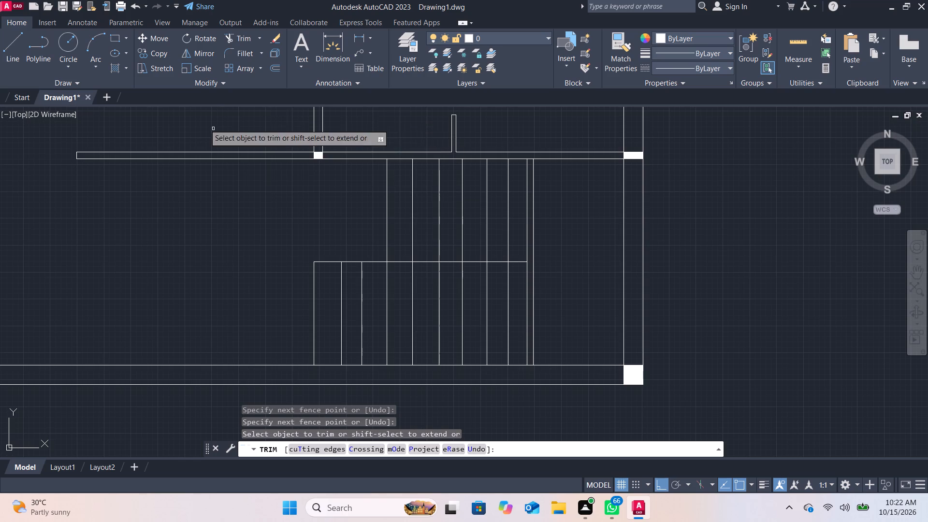
Examine the whole floor plan, from the staircase up through the furnished rooms, and the area east of it.
scroll(174, 130, "down", 1)
middle_click_drag(93, 186, 95, 259)
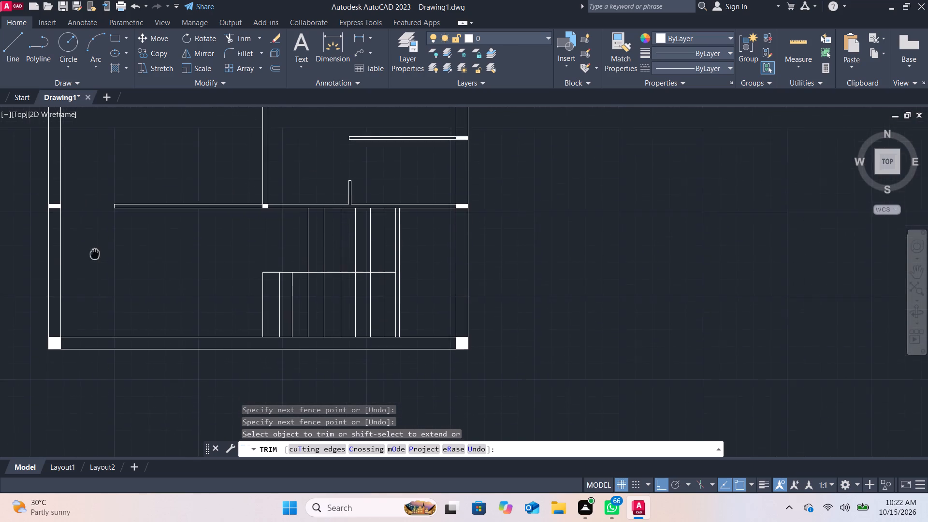
middle_click_drag(95, 259, 95, 259)
scroll(95, 259, "down", 1)
middle_click_drag(240, 179, 264, 228)
scroll(260, 217, "down", 1)
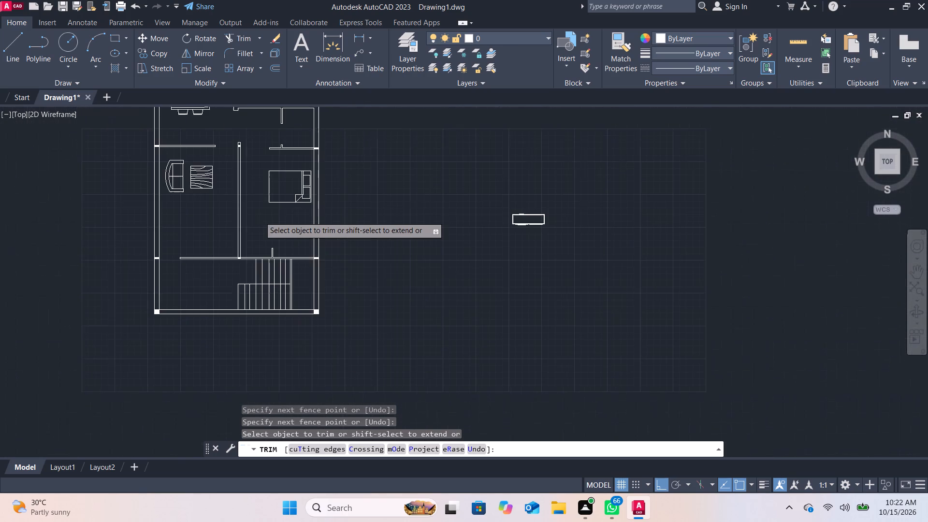
scroll(258, 212, "down", 1)
middle_click_drag(258, 212, 257, 255)
scroll(436, 202, "up", 1)
middle_click_drag(437, 202, 525, 217)
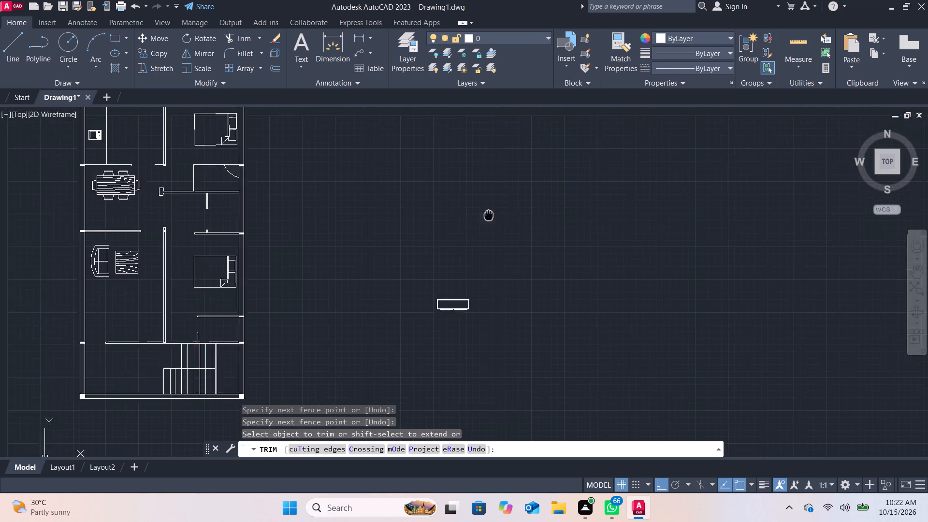
Add a linear dimension for the building's overall width between its outer north corners, placed north of the north wall.
middle_click_drag(525, 217, 597, 228)
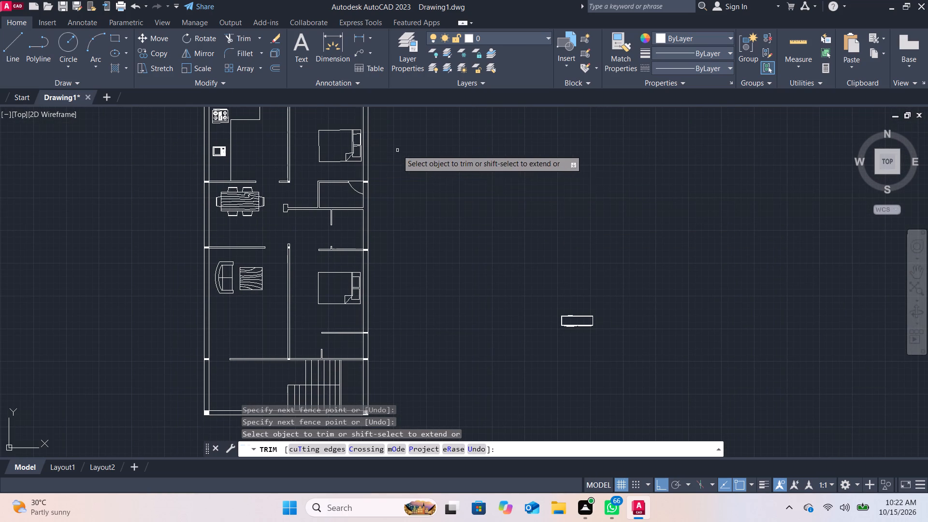
middle_click_drag(421, 166, 442, 269)
scroll(448, 237, "up", 1)
middle_click_drag(445, 226, 445, 228)
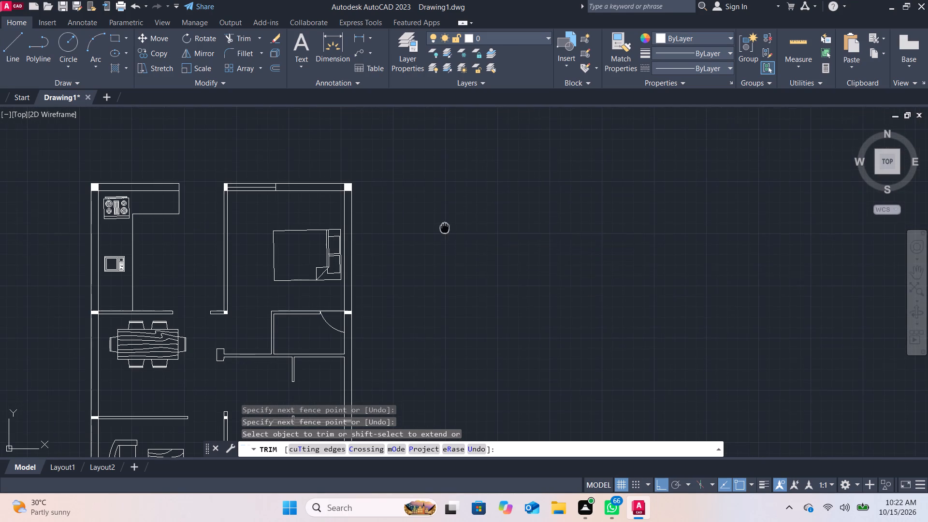
middle_click_drag(445, 228, 459, 267)
middle_click_drag(484, 227, 605, 246)
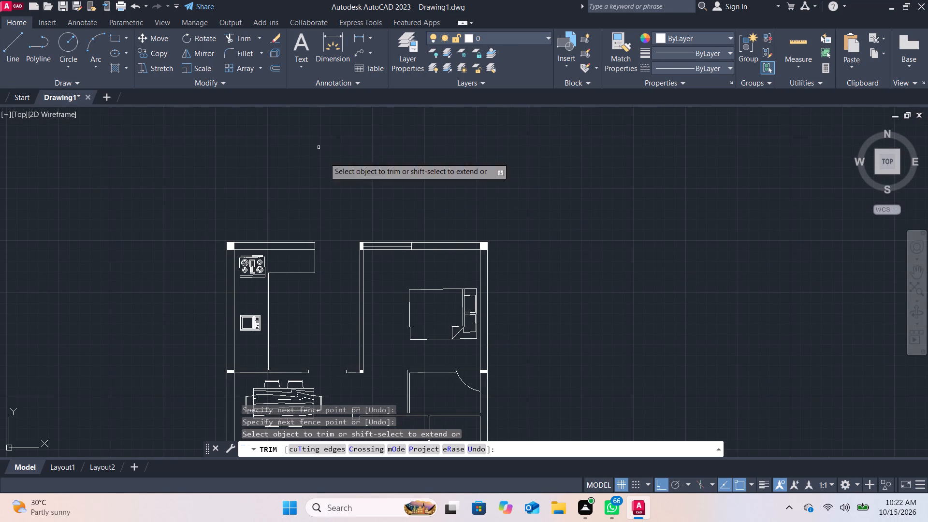
left_click(358, 38)
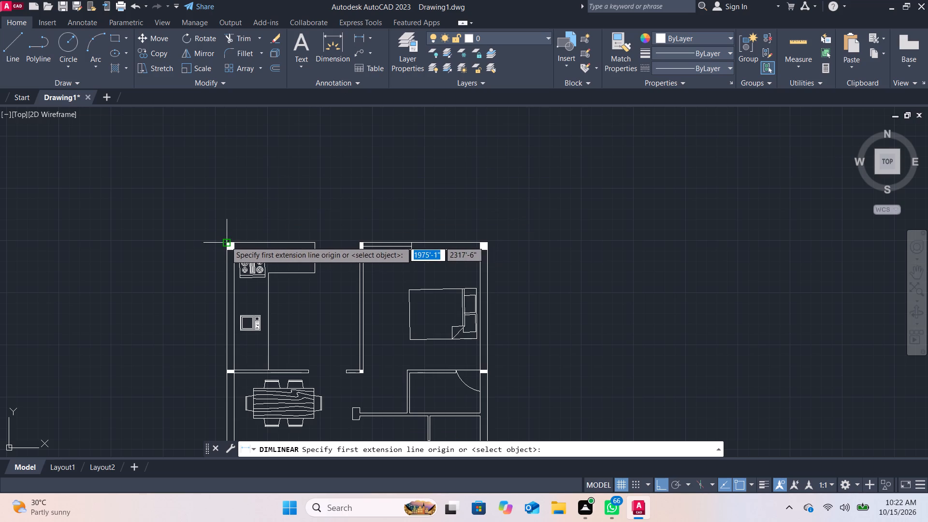
left_click(226, 241)
left_click(489, 241)
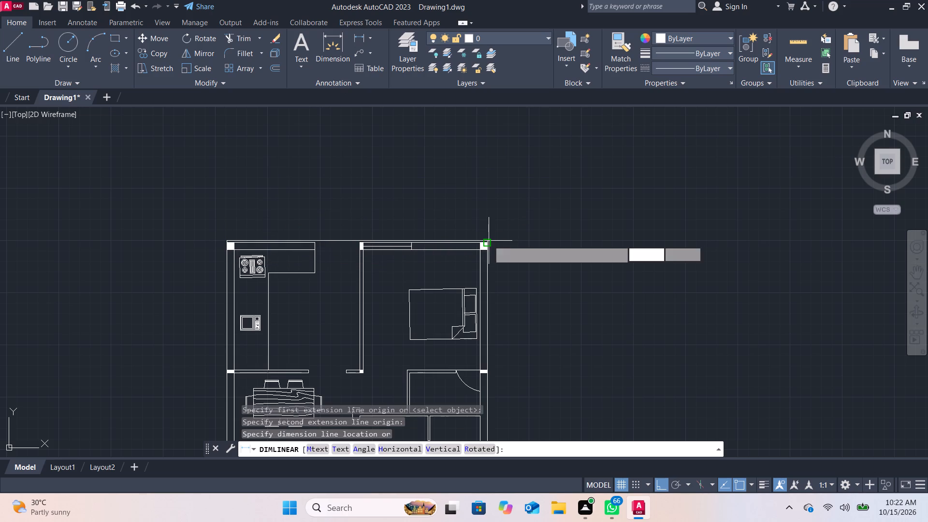
left_click(484, 181)
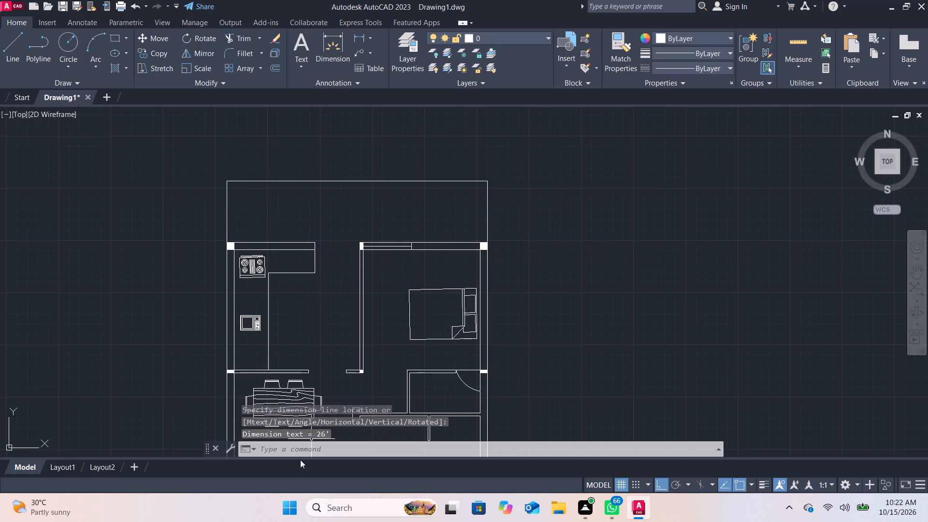
Set the Standard dimension style's text height to 9" and make the style current.
left_click(301, 449)
type("dim")
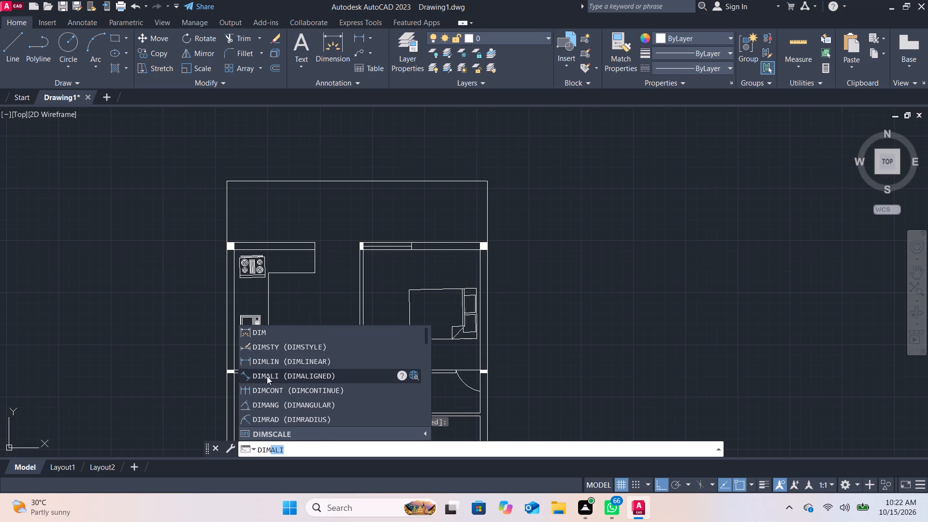
left_click(292, 350)
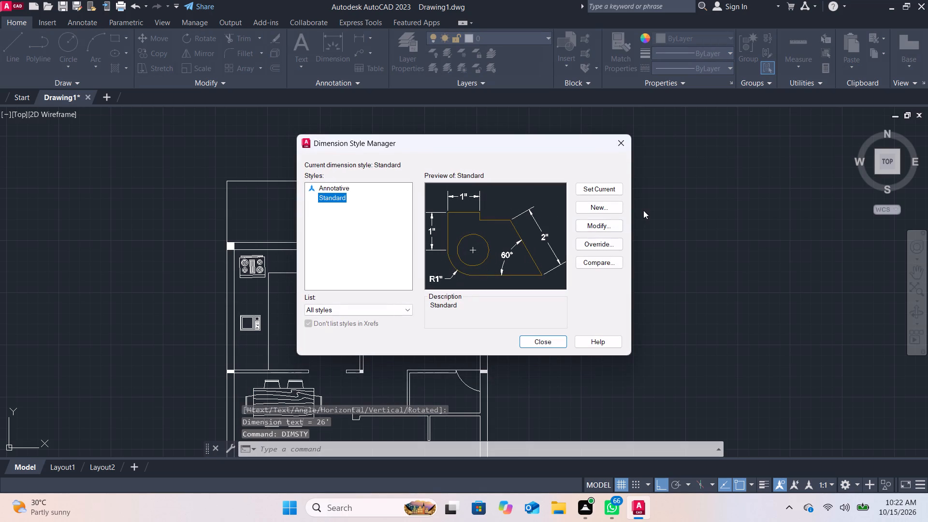
left_click(594, 221)
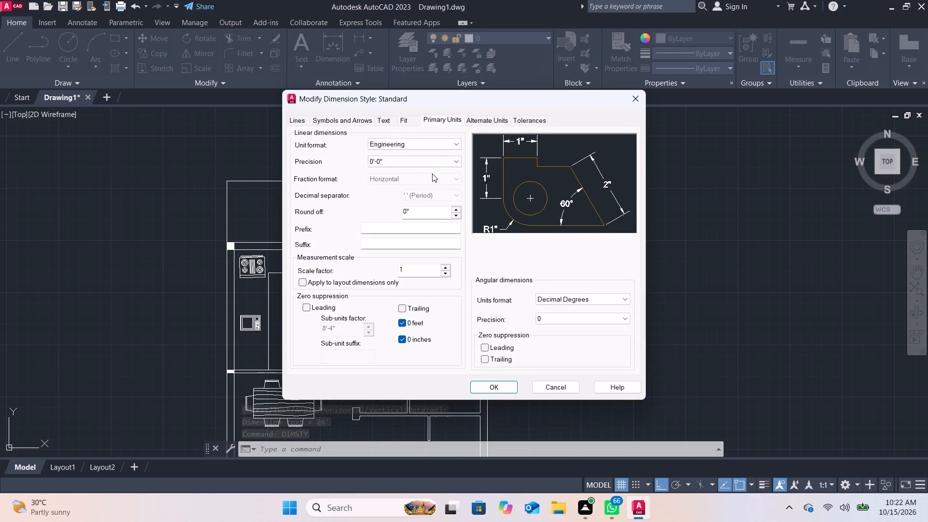
left_click(402, 118)
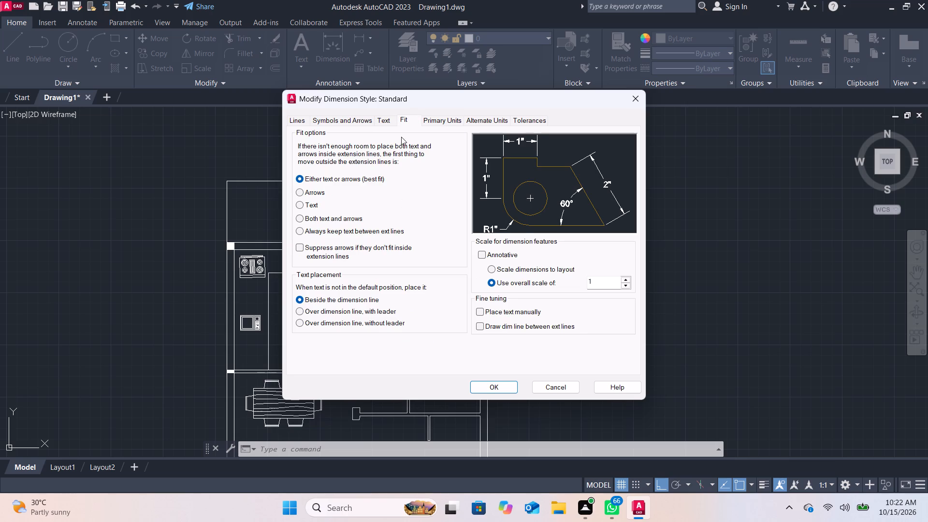
left_click(394, 119)
left_click_drag(440, 204, 376, 206)
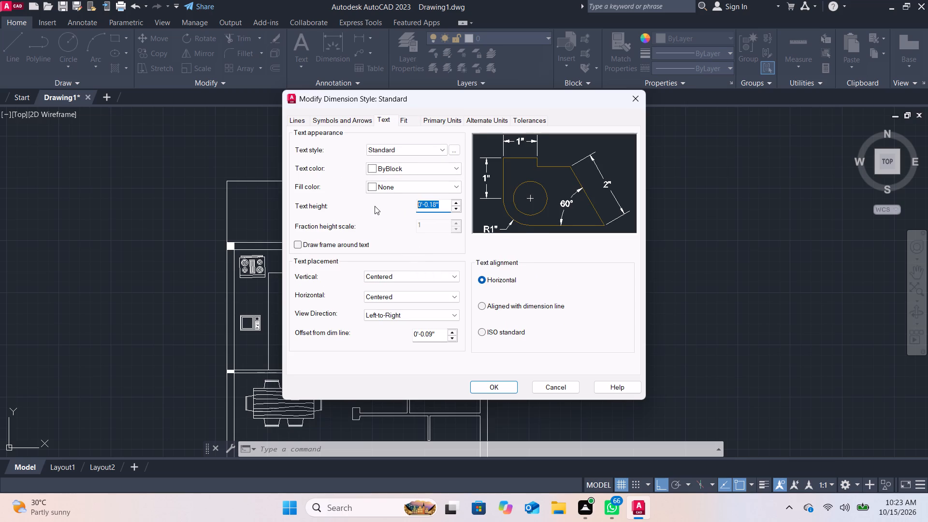
key("BackSpace")
key("9")
key("Return")
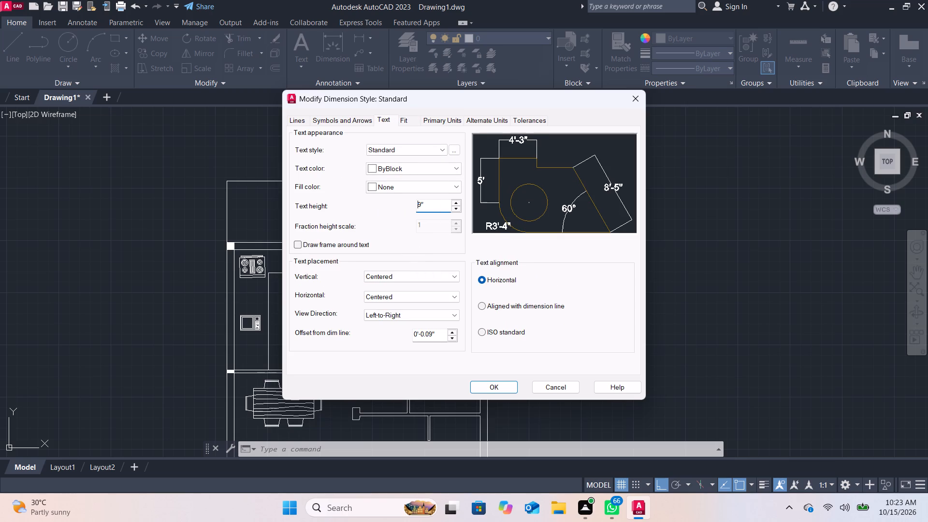
left_click(500, 386)
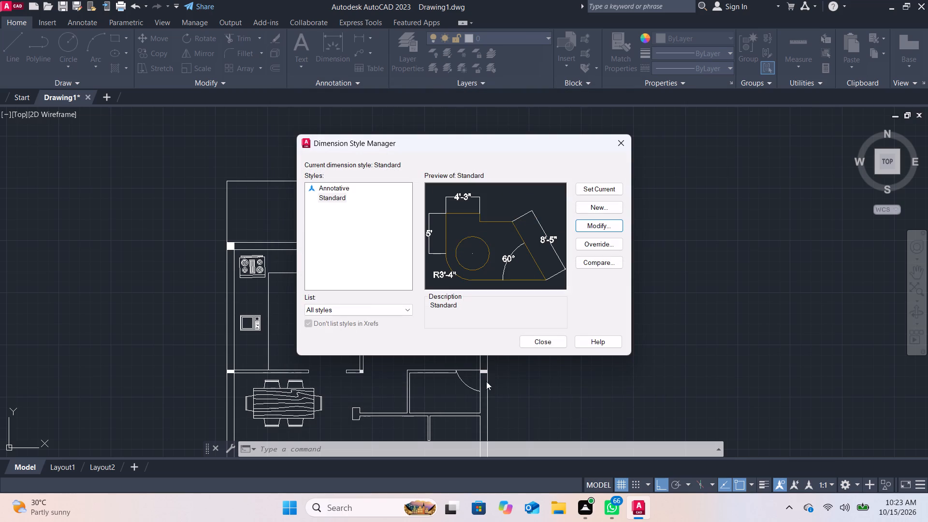
left_click(593, 189)
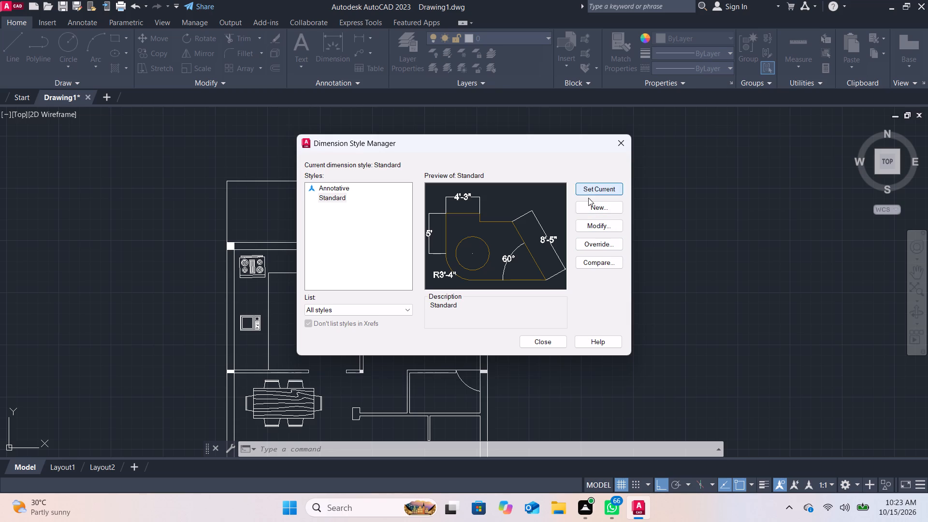
left_click(551, 339)
Erase the two loose toilet blocks west of the floor plan.
scroll(514, 303, "down", 1)
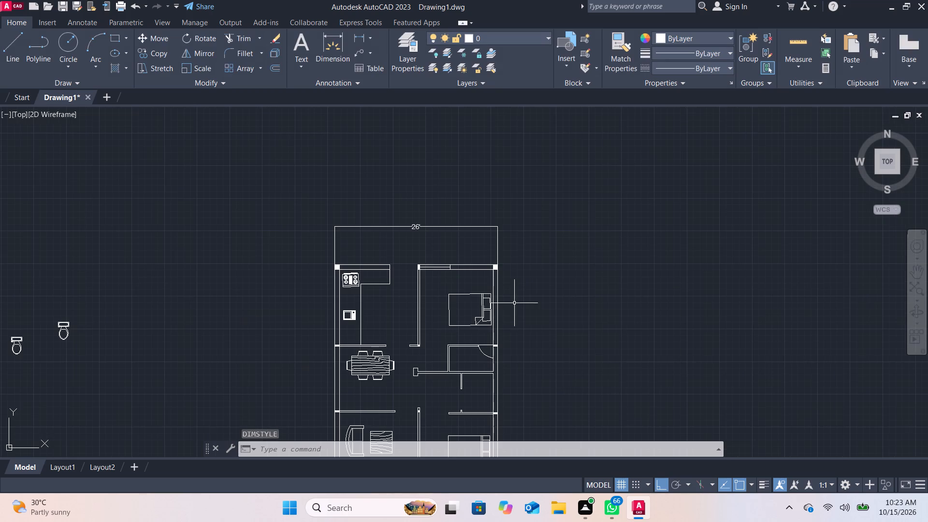
middle_click_drag(545, 330, 586, 220)
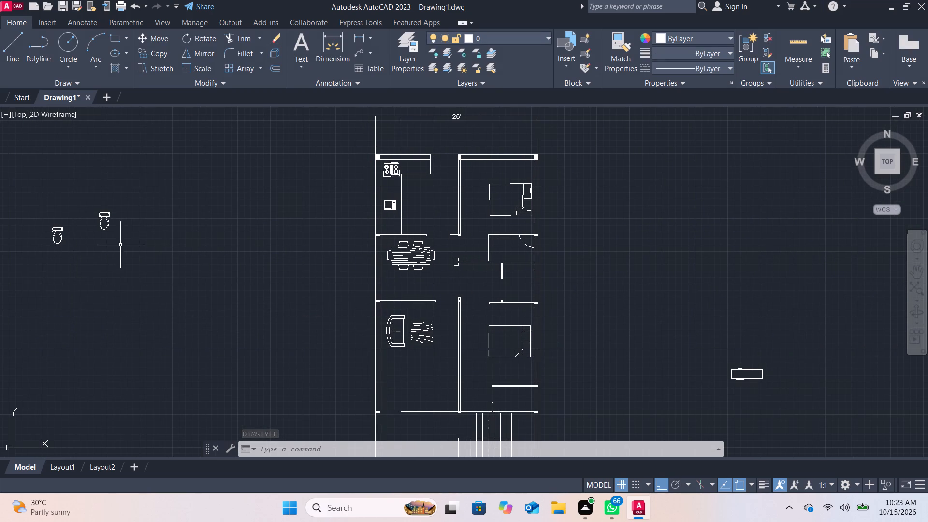
left_click_drag(36, 213, 123, 206)
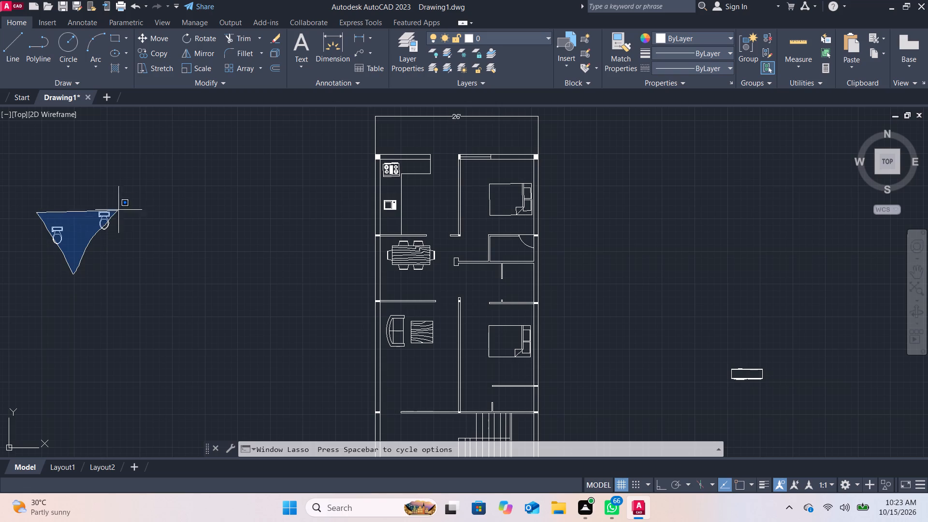
left_click_drag(123, 206, 131, 201)
left_click_drag(133, 245, 23, 270)
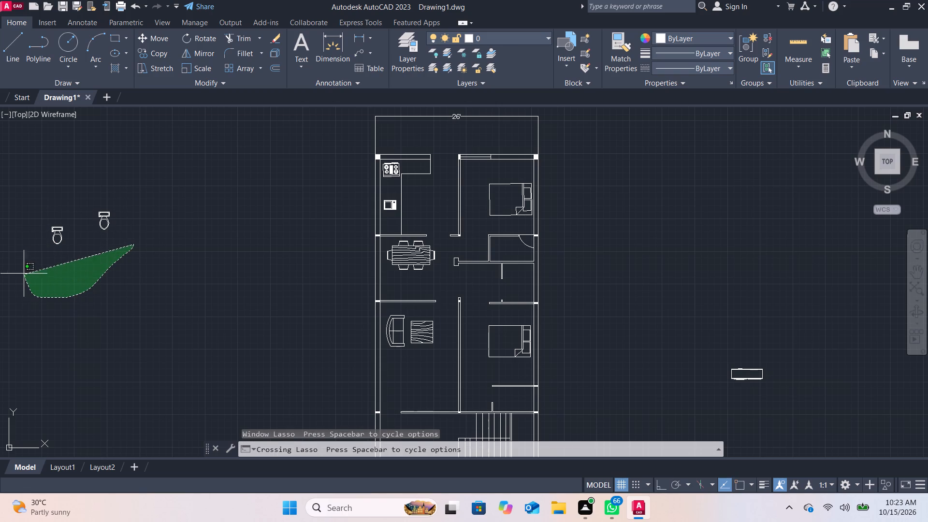
left_click_drag(23, 270, 168, 197)
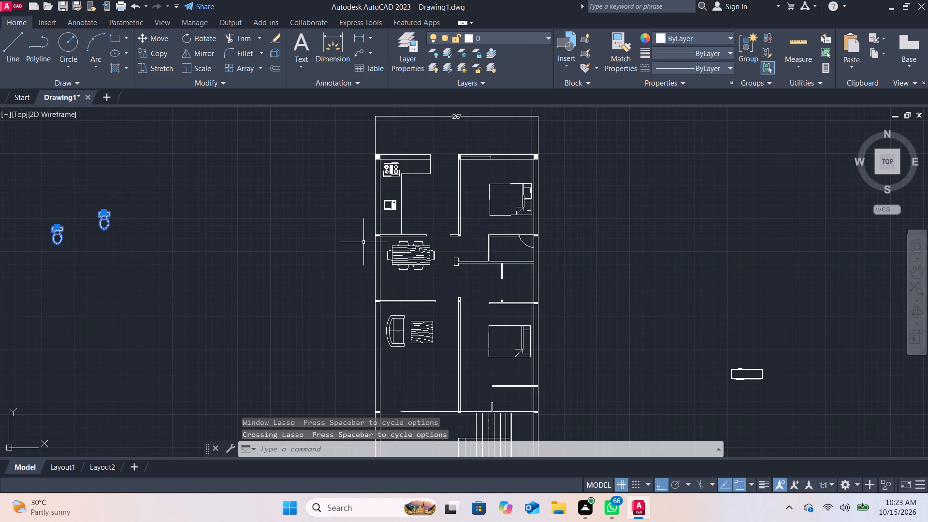
key("e")
key("Return")
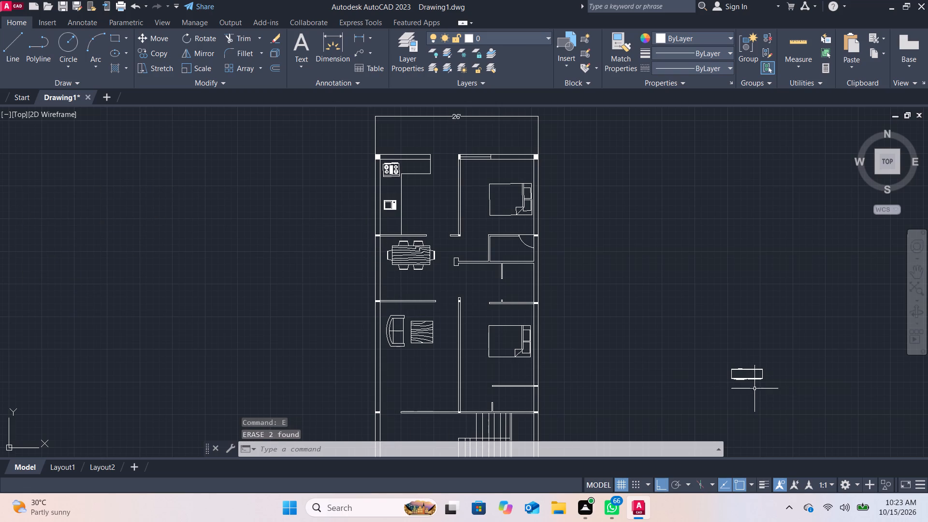
Rotate the loose rectangular block east of the floor plan by about 317°, using a base point on the block.
left_click(746, 375)
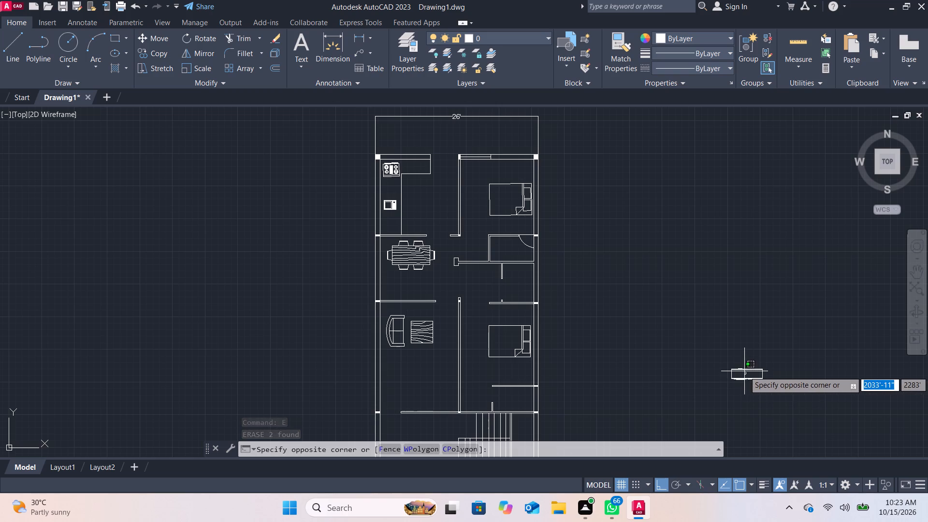
left_click(744, 371)
left_click(745, 376)
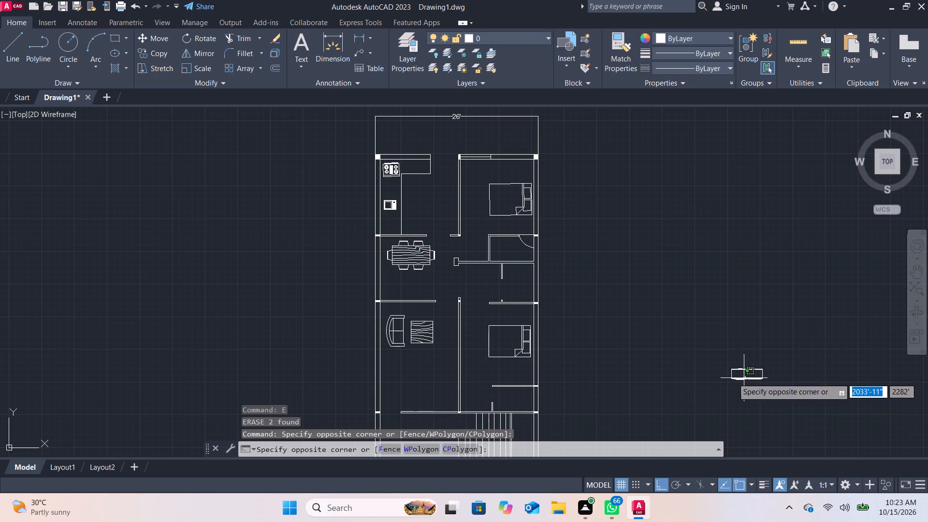
left_click(744, 378)
left_click_drag(714, 331, 774, 384)
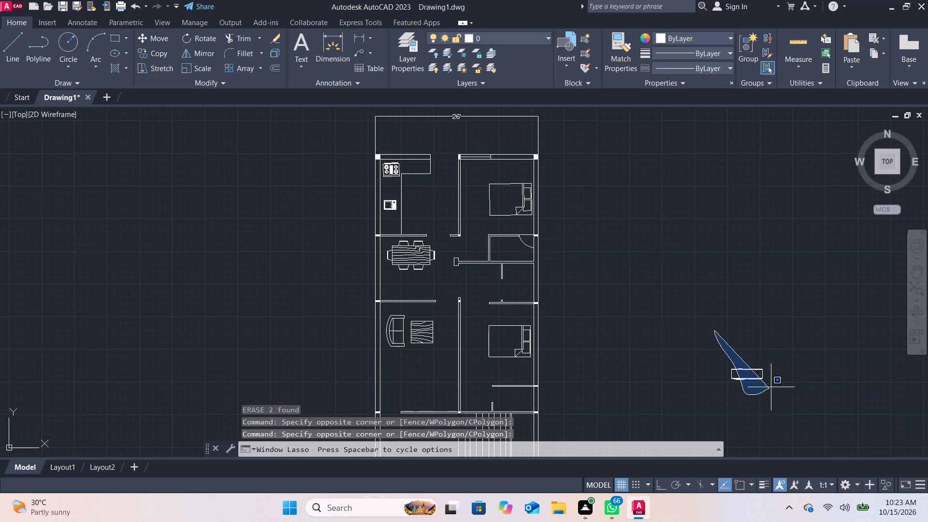
left_click_drag(774, 384, 770, 375)
left_click(753, 380)
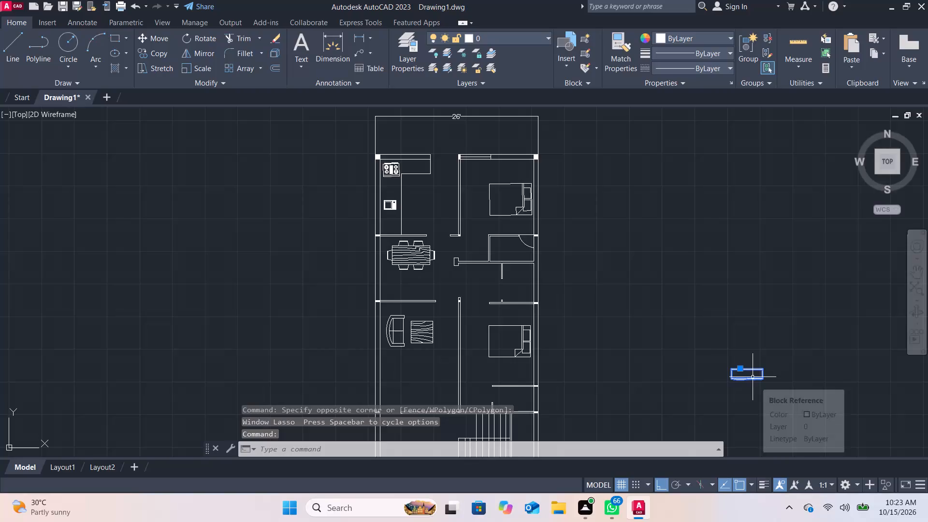
left_click(200, 43)
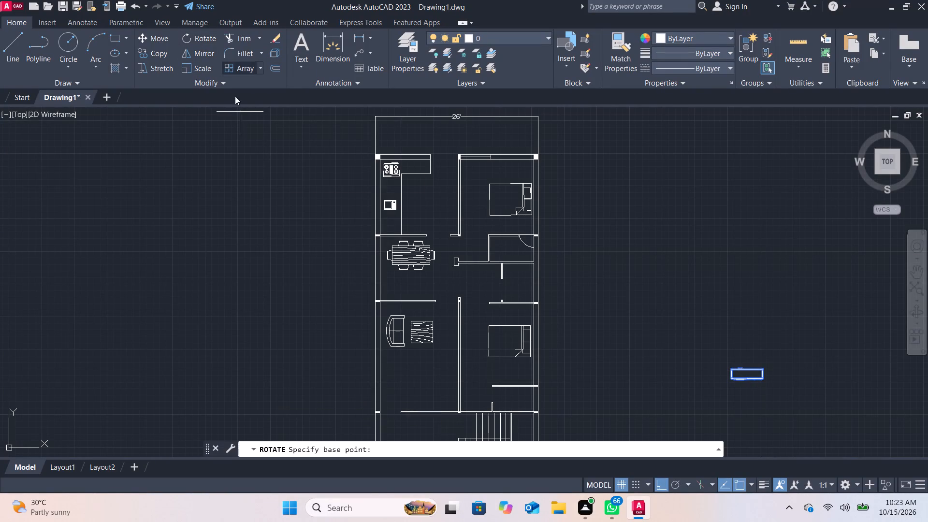
left_click_drag(751, 372, 757, 386)
left_click(757, 386)
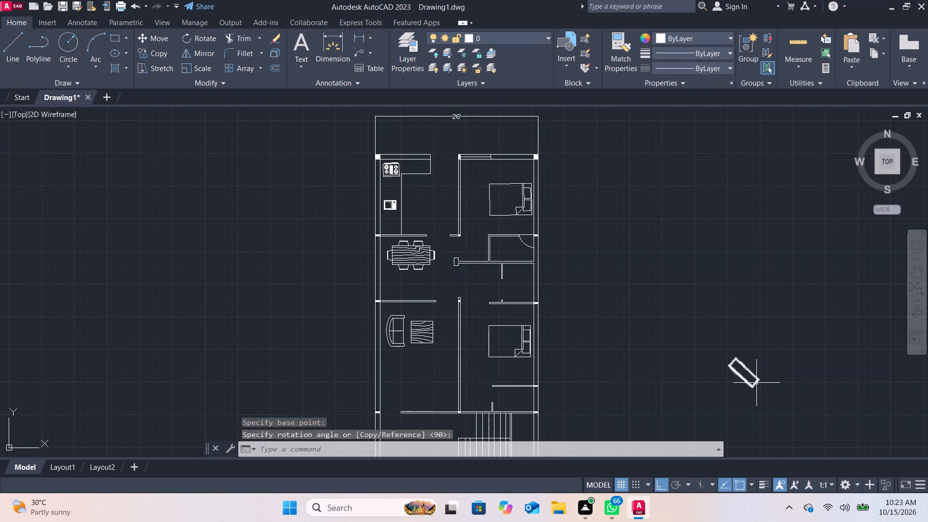
Rotate the tilted block east of the floor plan by about 59°.
left_click(746, 370)
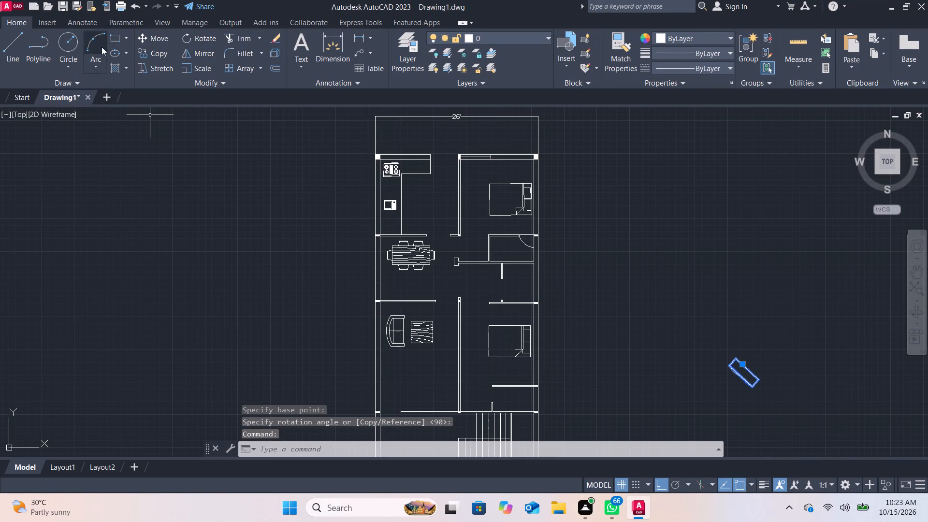
left_click(193, 38)
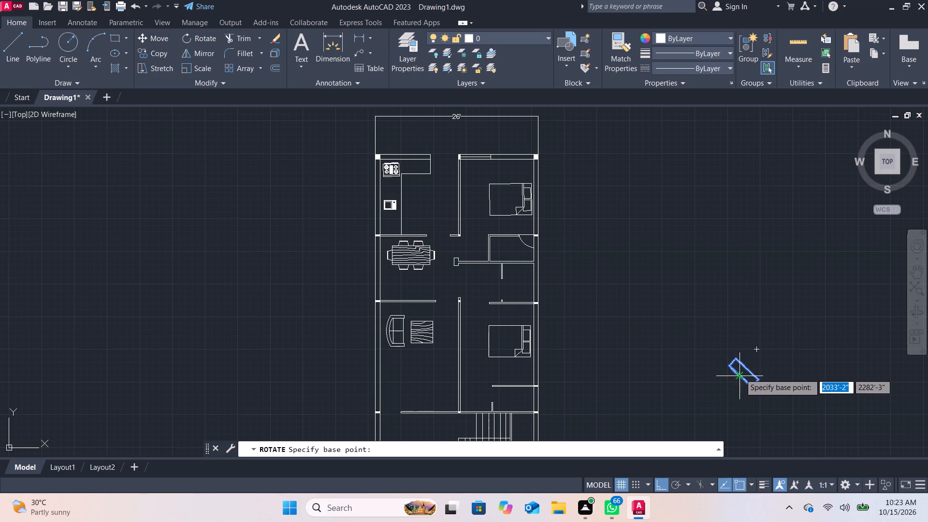
left_click(745, 370)
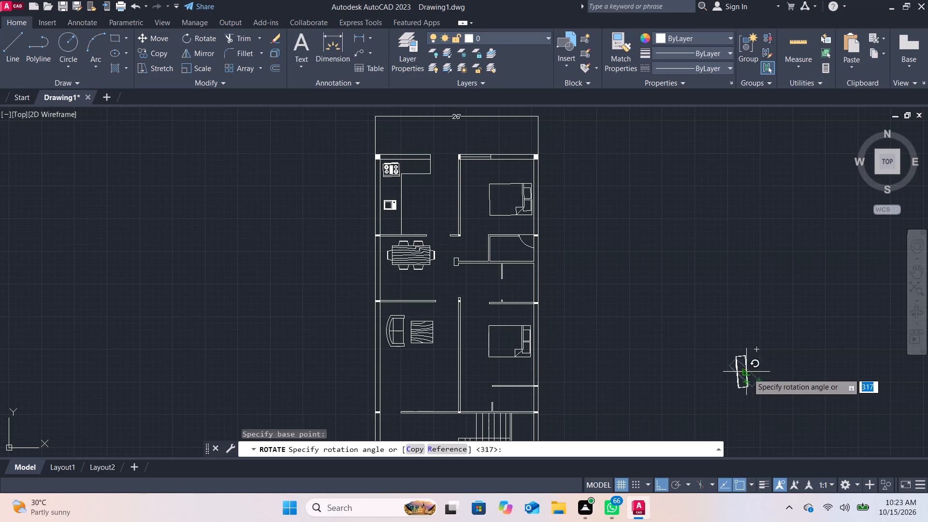
left_click_drag(754, 350, 761, 376)
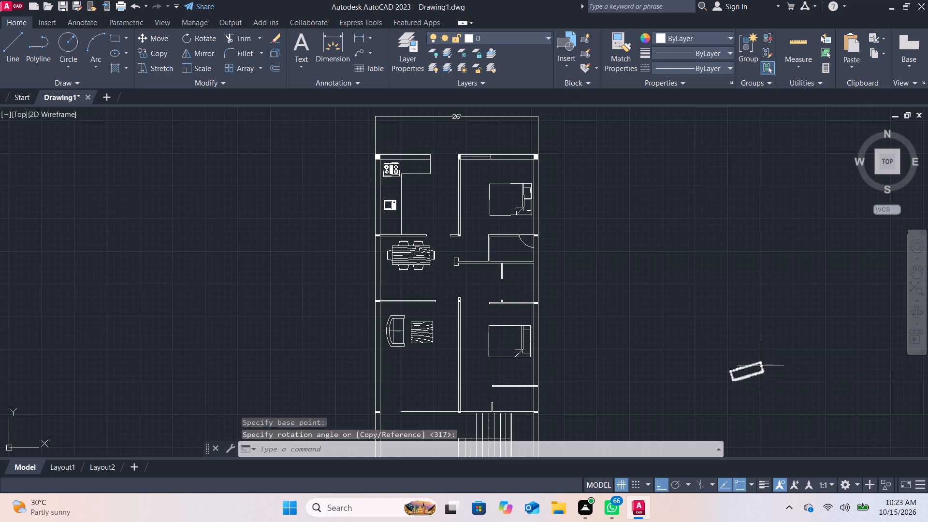
Rotate the same loose block east of the floor plan by 90°.
left_click(760, 364)
left_click(201, 39)
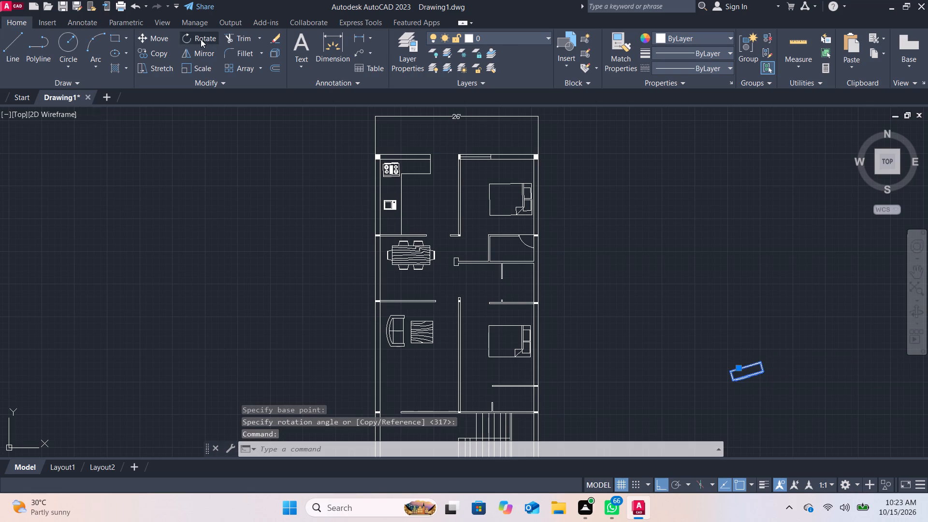
left_click_drag(748, 363, 754, 358)
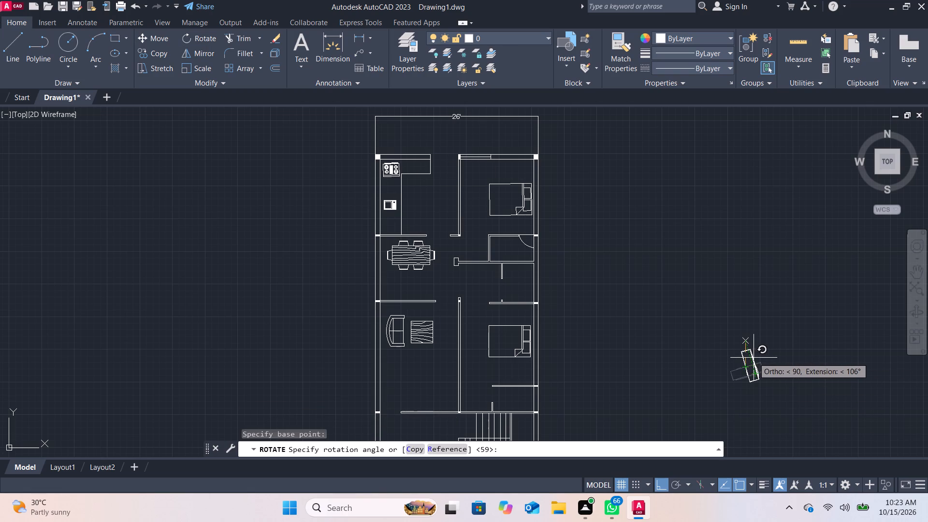
left_click_drag(754, 358, 756, 349)
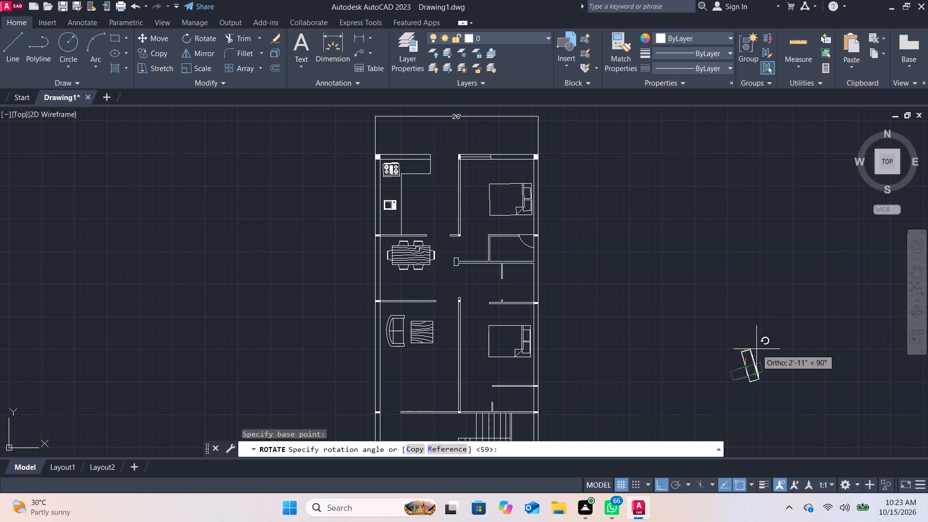
left_click_drag(756, 349, 758, 345)
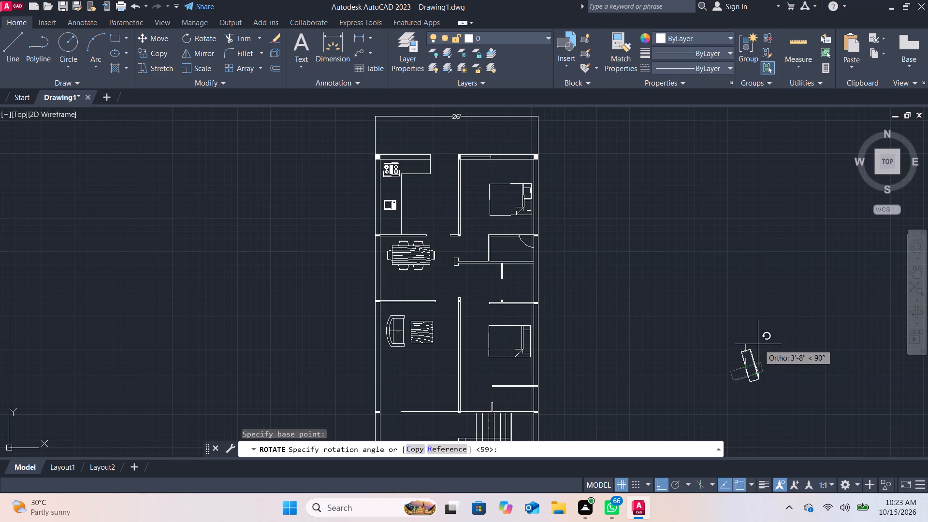
left_click(758, 344)
Erase the loose tilted rectangular block east of the floor plan.
left_click(196, 33)
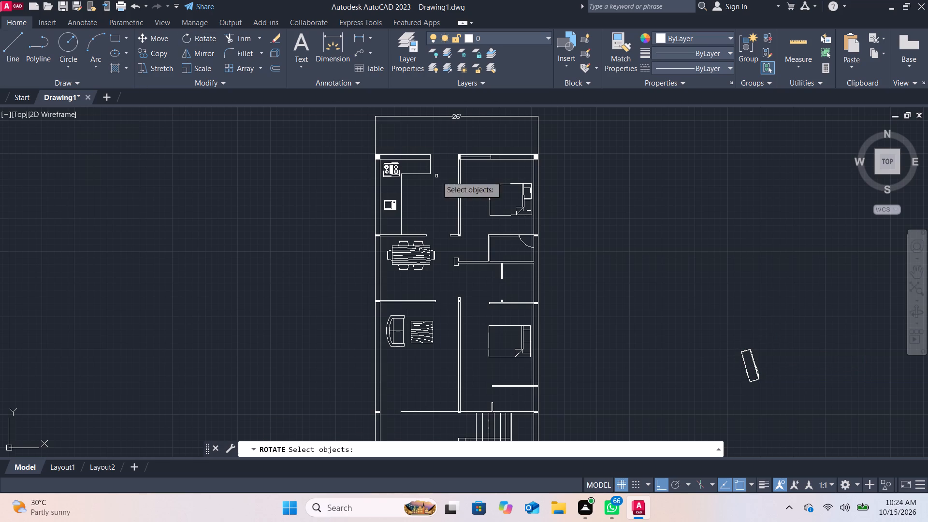
left_click(754, 357)
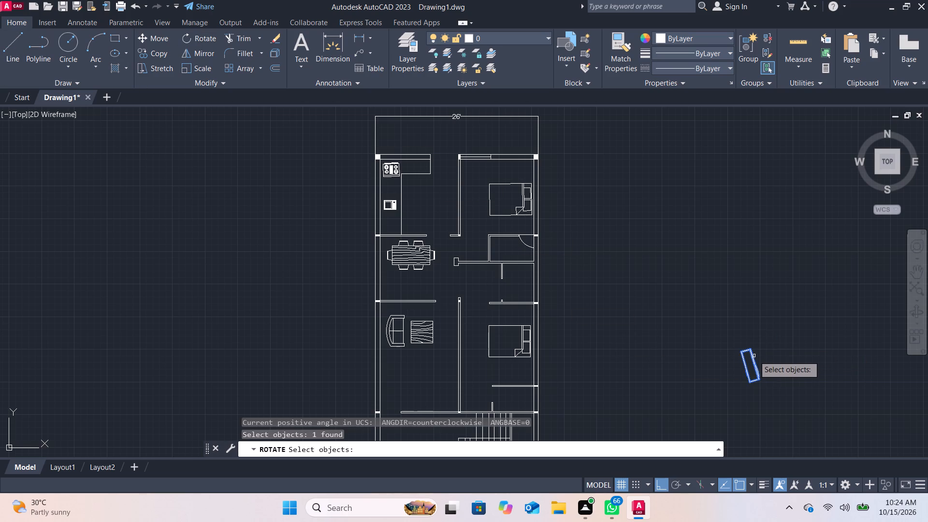
key("e")
key("Return")
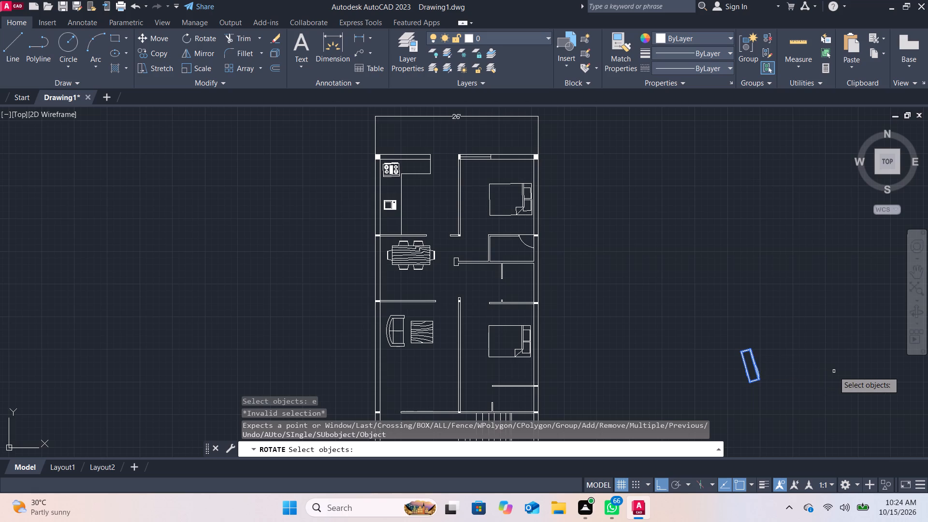
key("Escape")
left_click_drag(797, 375, 732, 334)
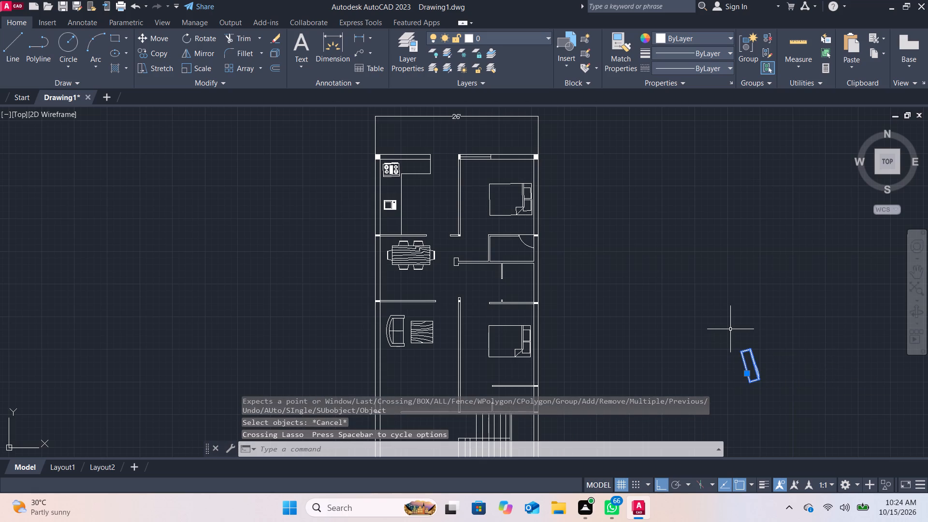
key("e")
key("Return")
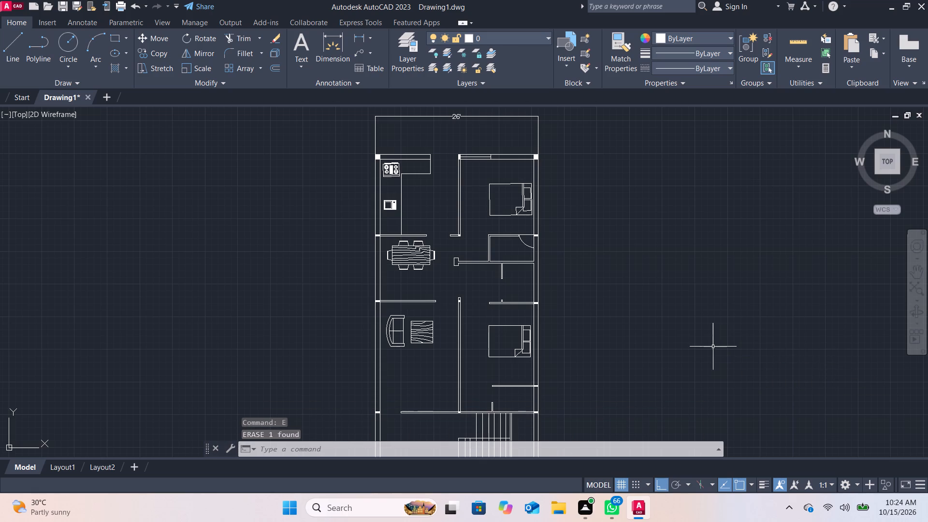
Add the multiline text label "kitchen" in the open floor area just east of the kitchen counter.
scroll(695, 366, "down", 1)
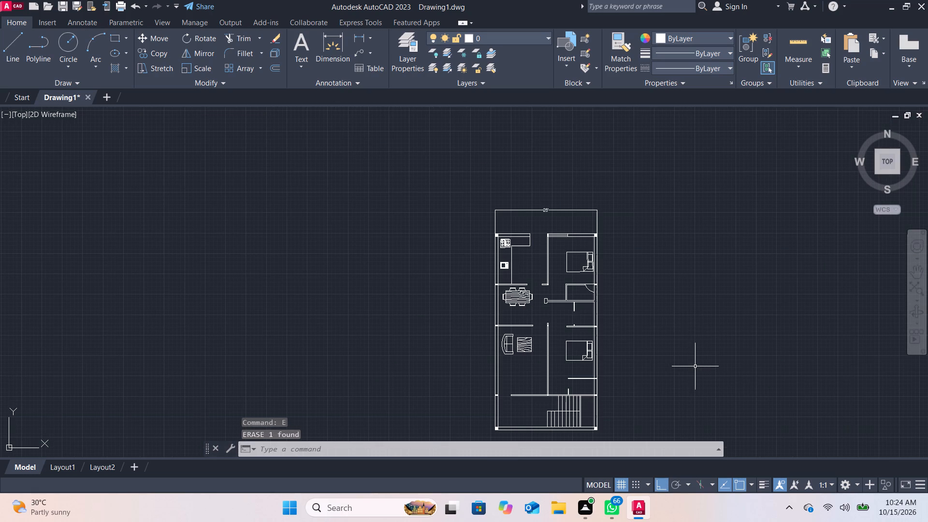
middle_click_drag(534, 251, 542, 340)
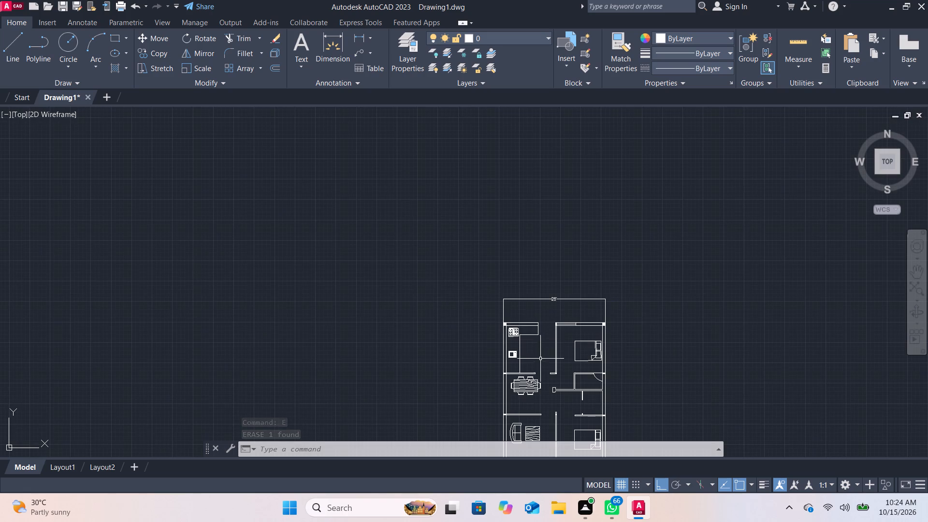
scroll(539, 360, "up", 3)
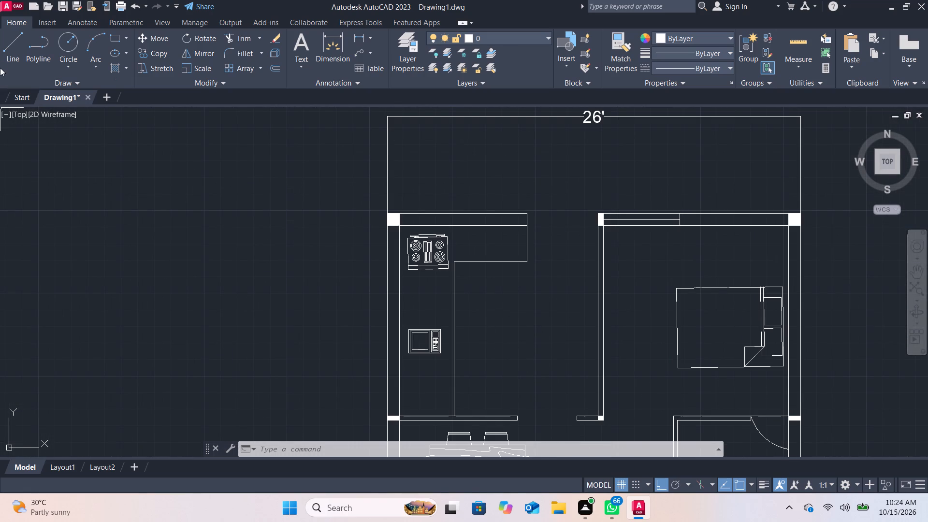
left_click(14, 50)
left_click(14, 50)
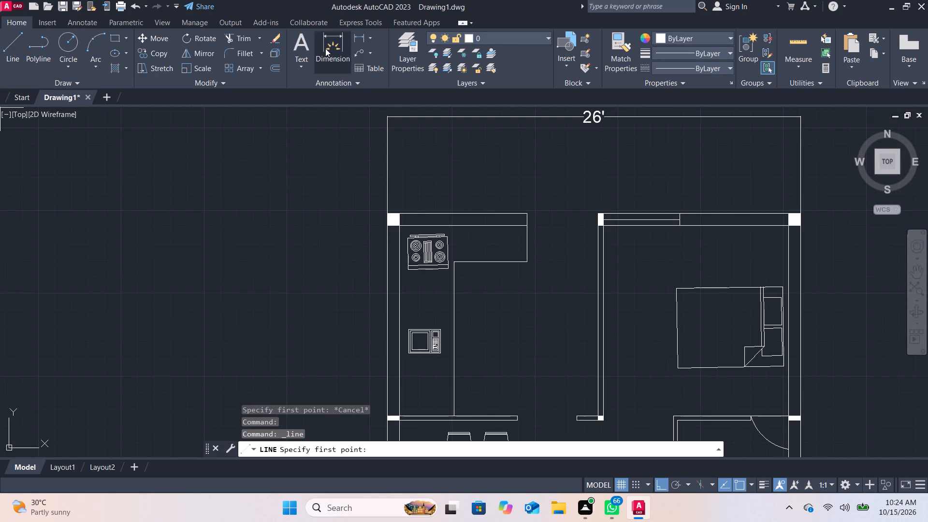
left_click(304, 65)
left_click(322, 91)
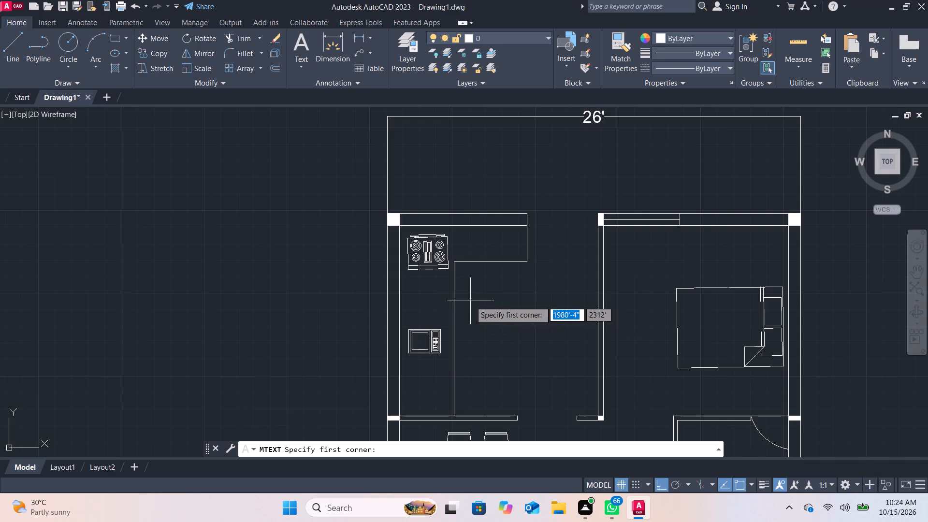
left_click_drag(472, 279, 505, 337)
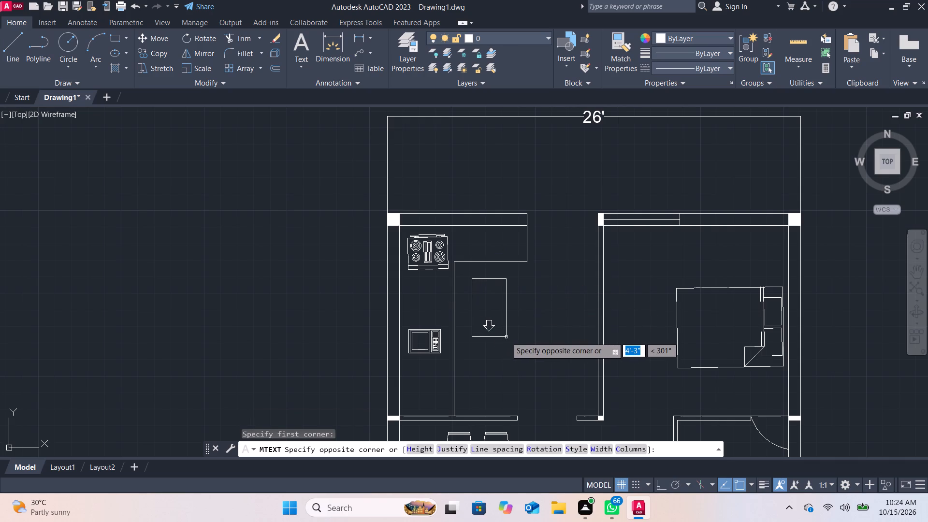
left_click(506, 337)
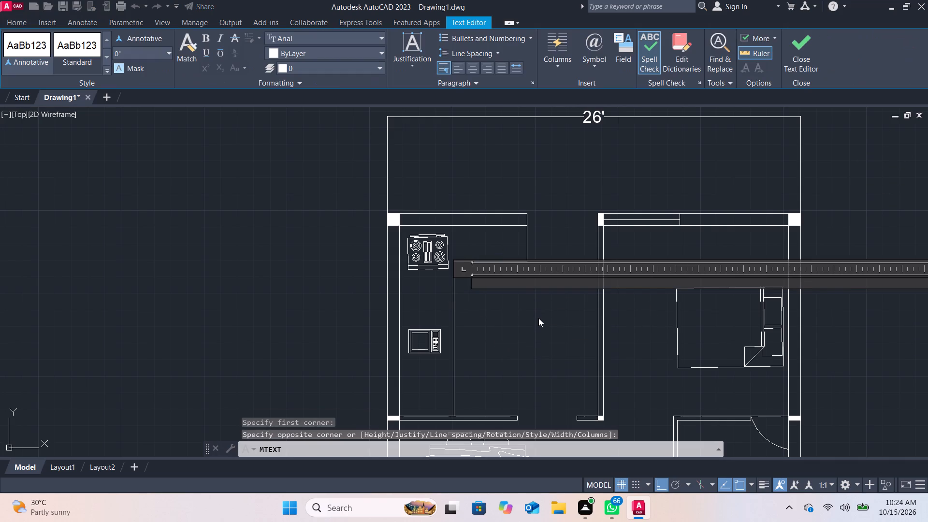
type("kit")
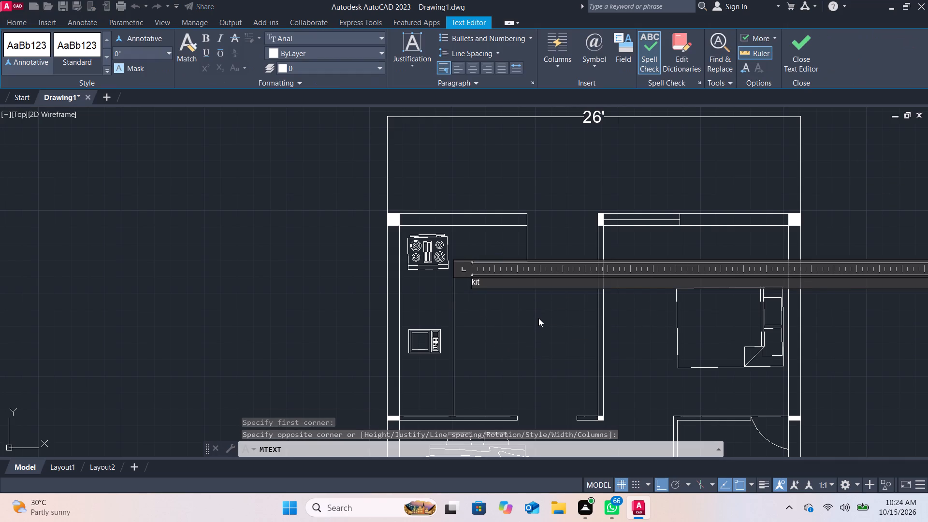
type("chen")
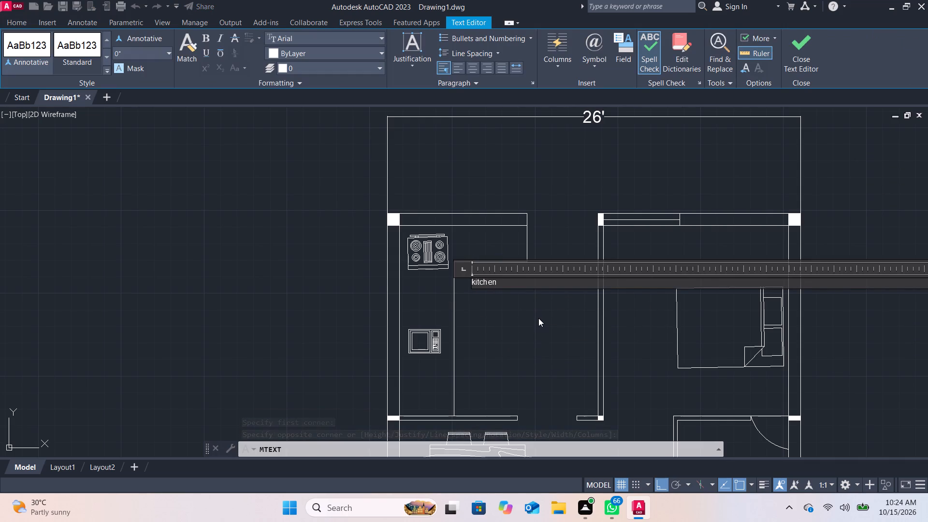
key("Return")
left_click(800, 55)
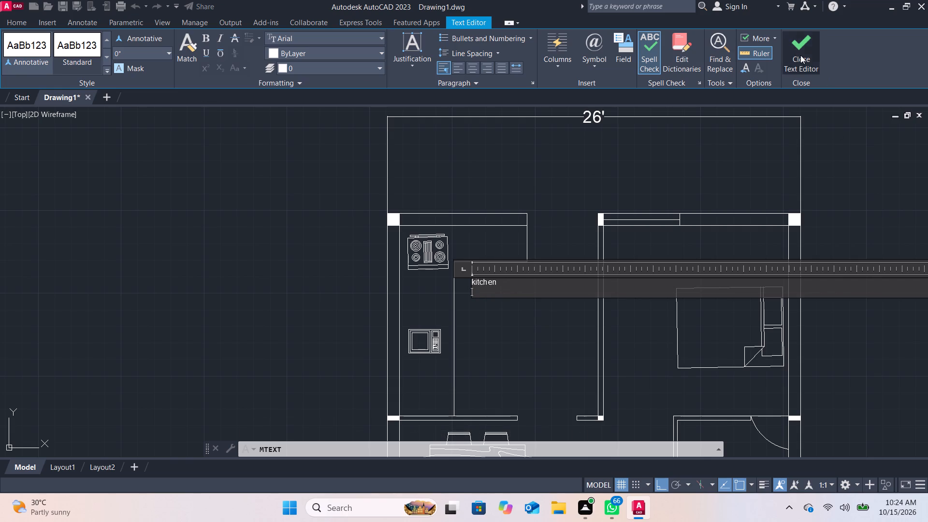
Set the text height of the "kitchen" label to 9" in its properties.
scroll(480, 287, "up", 2)
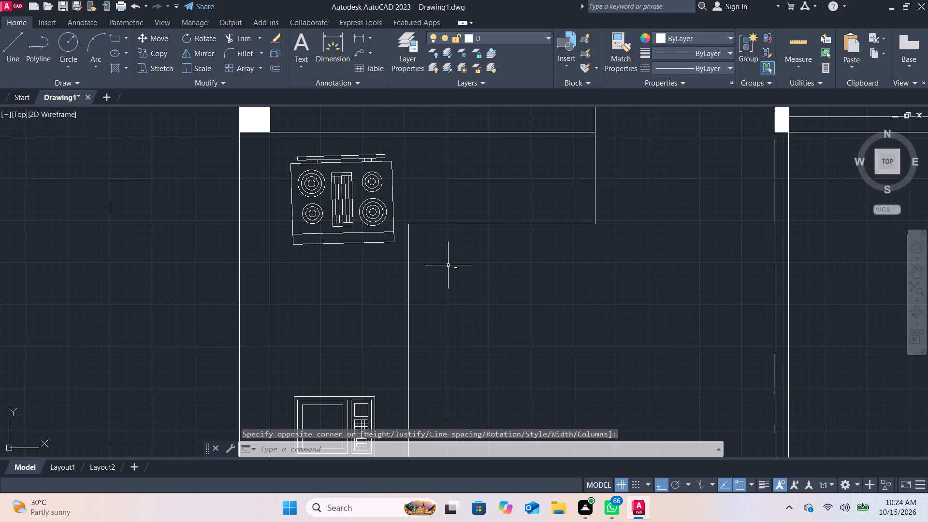
left_click_drag(448, 263, 461, 276)
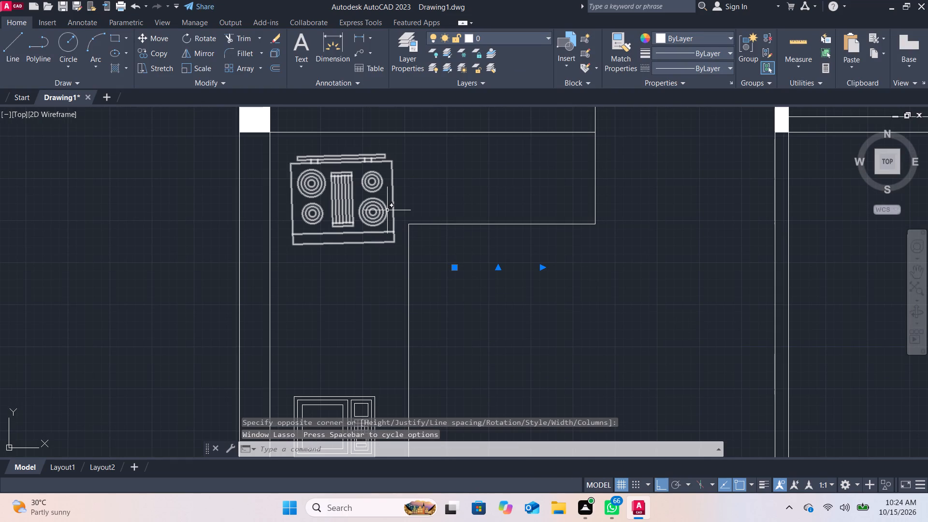
key("ctrl+1")
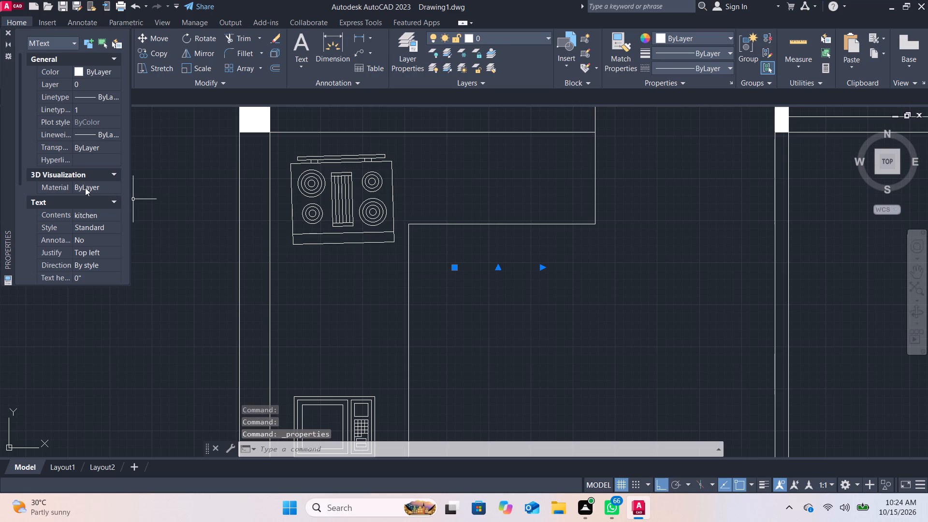
scroll(90, 145, "down", 2)
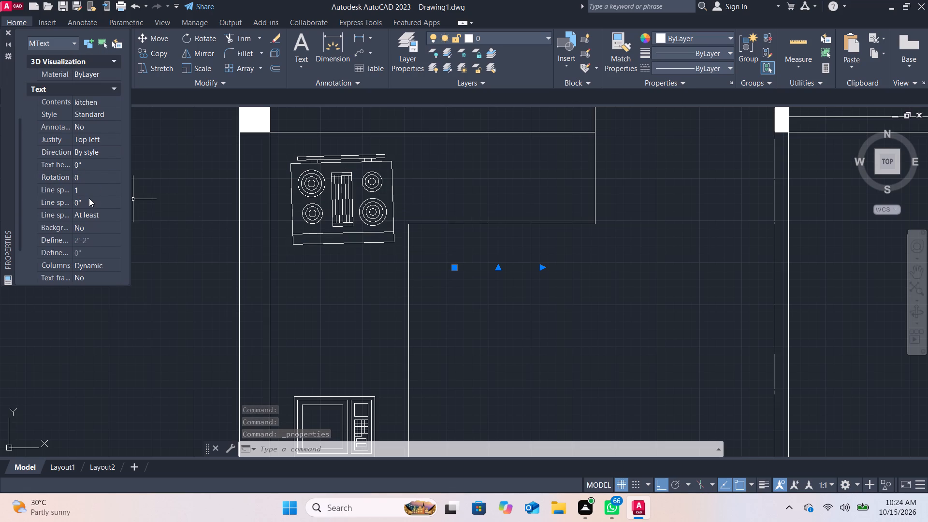
left_click_drag(91, 161, 71, 160)
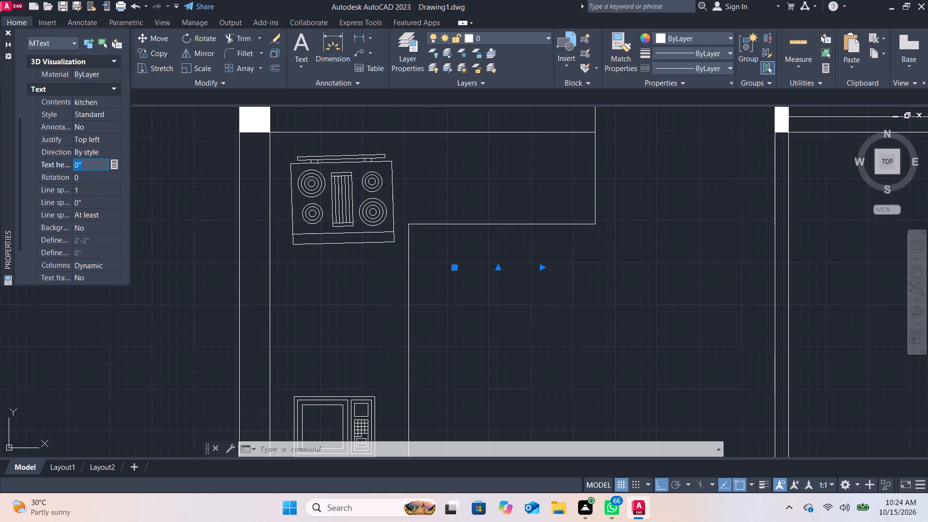
key("BackSpace")
key("BackSpace")
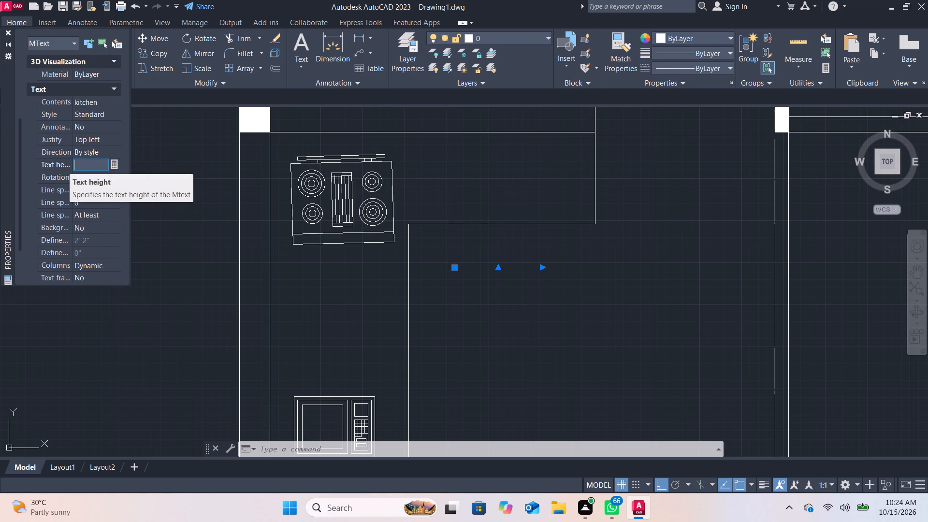
key("9")
key("Return")
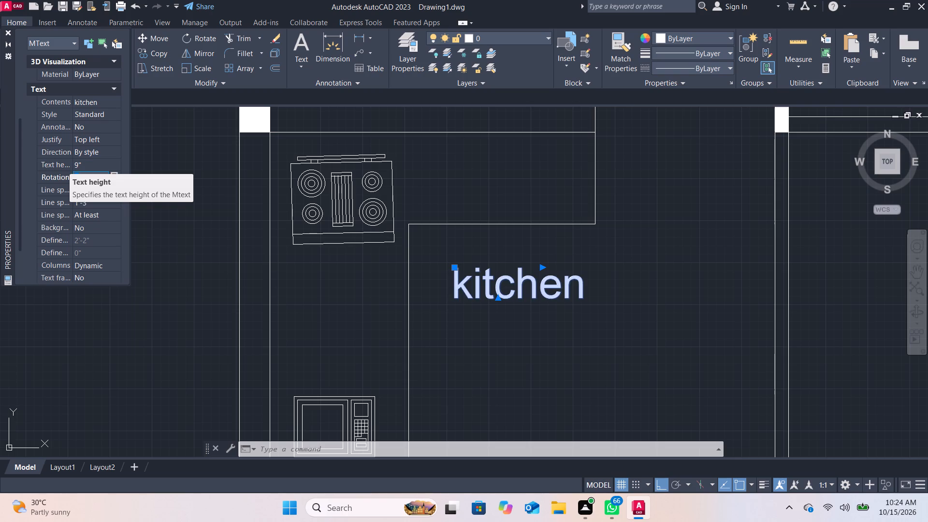
scroll(563, 283, "down", 2)
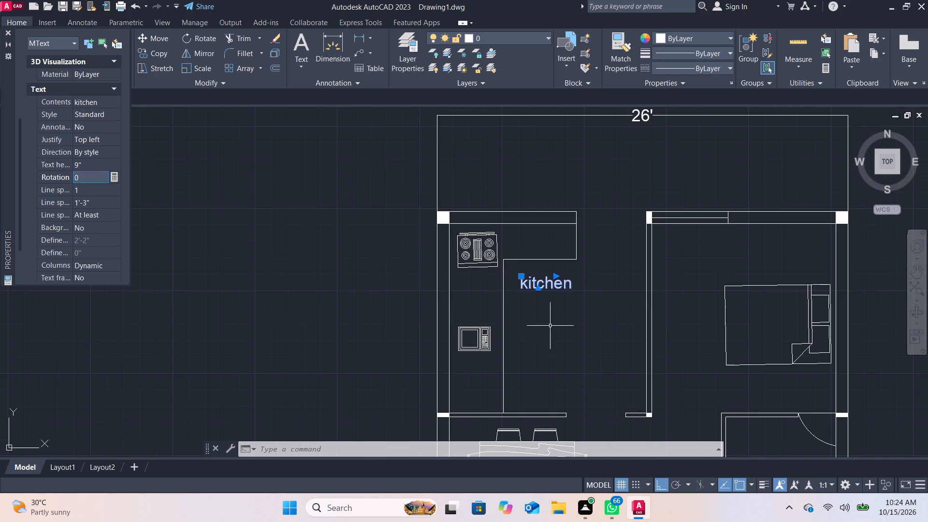
left_click(10, 30)
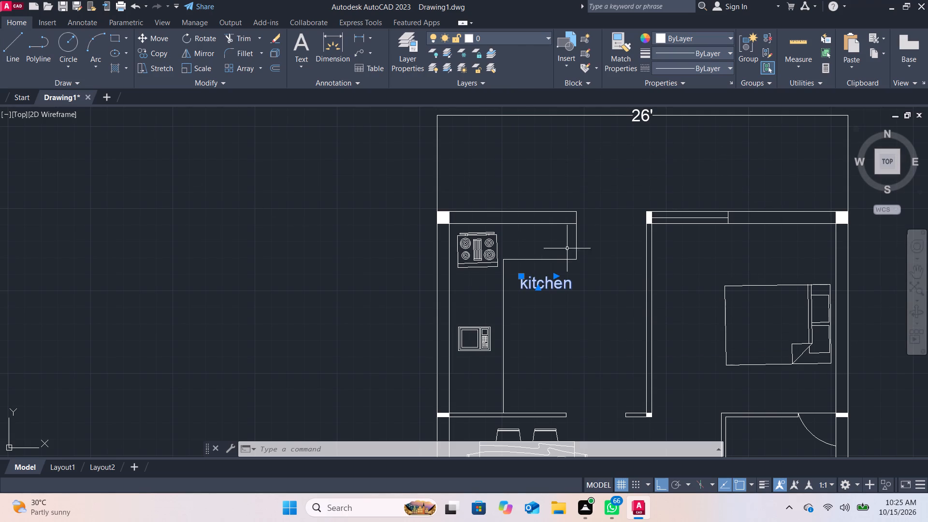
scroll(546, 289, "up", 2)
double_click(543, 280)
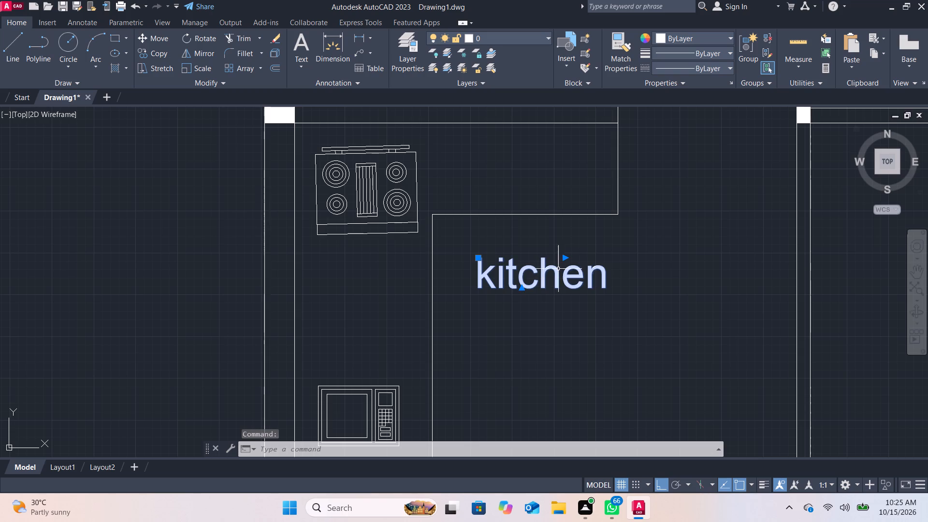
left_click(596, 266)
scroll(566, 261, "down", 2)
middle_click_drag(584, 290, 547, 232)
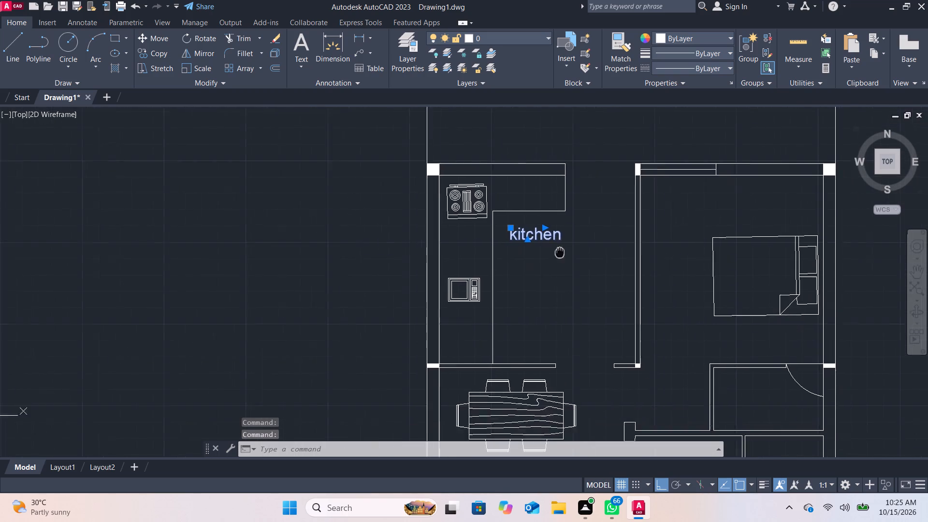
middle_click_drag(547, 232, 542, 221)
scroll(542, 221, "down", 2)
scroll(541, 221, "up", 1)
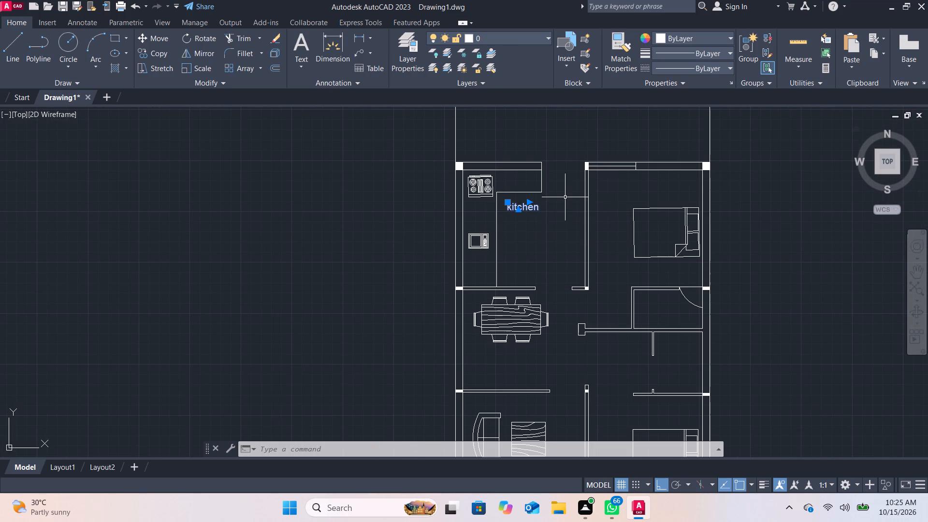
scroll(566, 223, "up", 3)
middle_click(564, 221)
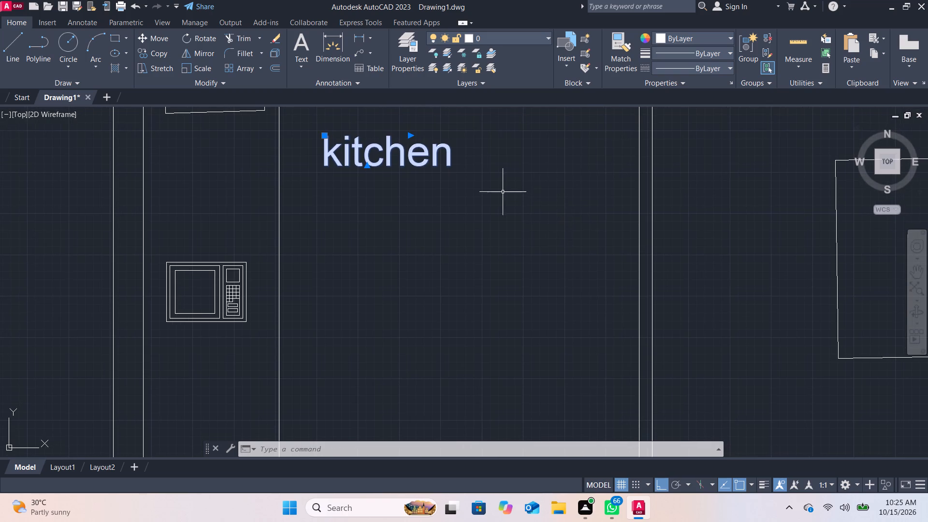
Copy the "kitchen" label, with Ortho off, to the dining area, the northeast bedroom and the two small rooms south of that bedroom.
scroll(502, 191, "down", 1)
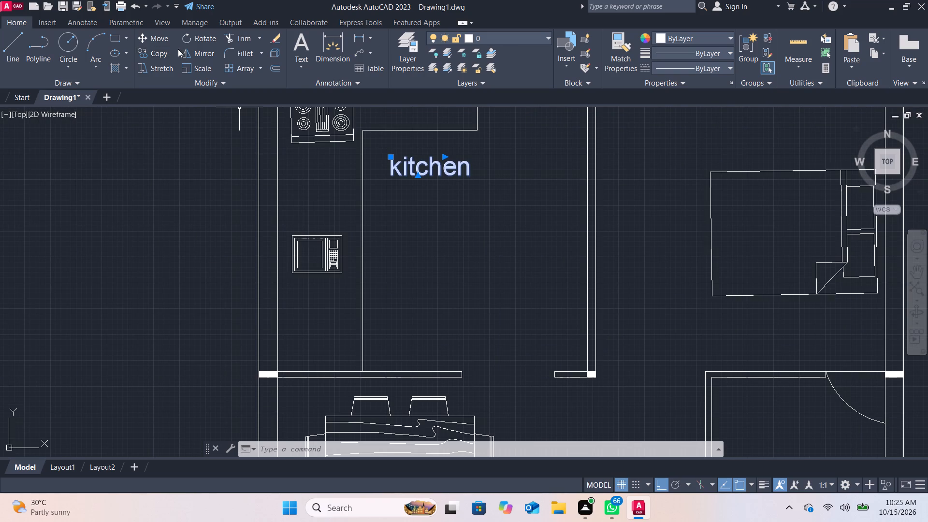
left_click(155, 52)
left_click(428, 169)
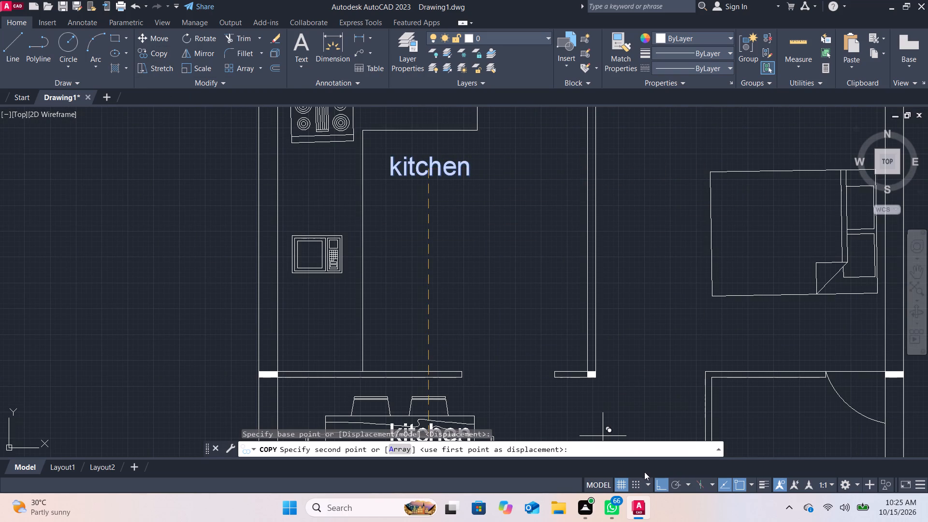
left_click(664, 485)
middle_click_drag(630, 427, 631, 426)
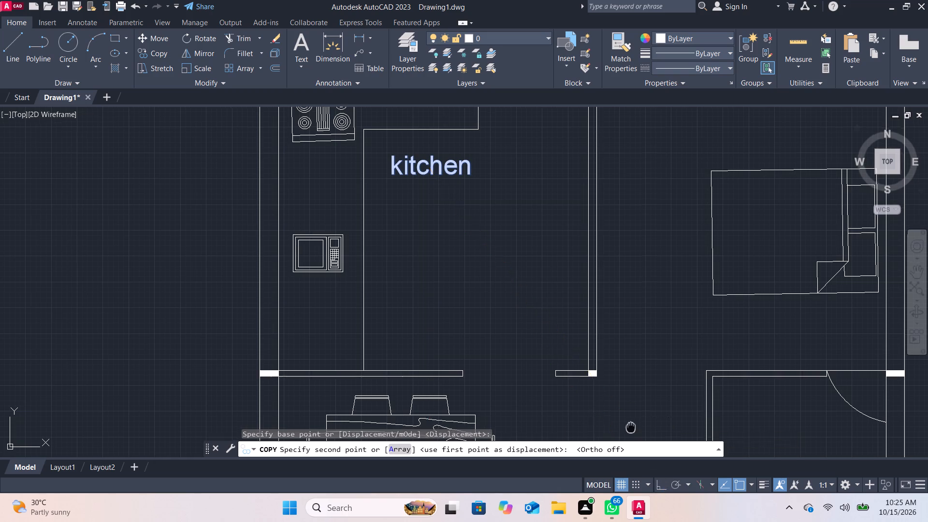
middle_click_drag(631, 426, 602, 340)
scroll(598, 339, "down", 2)
left_click(506, 396)
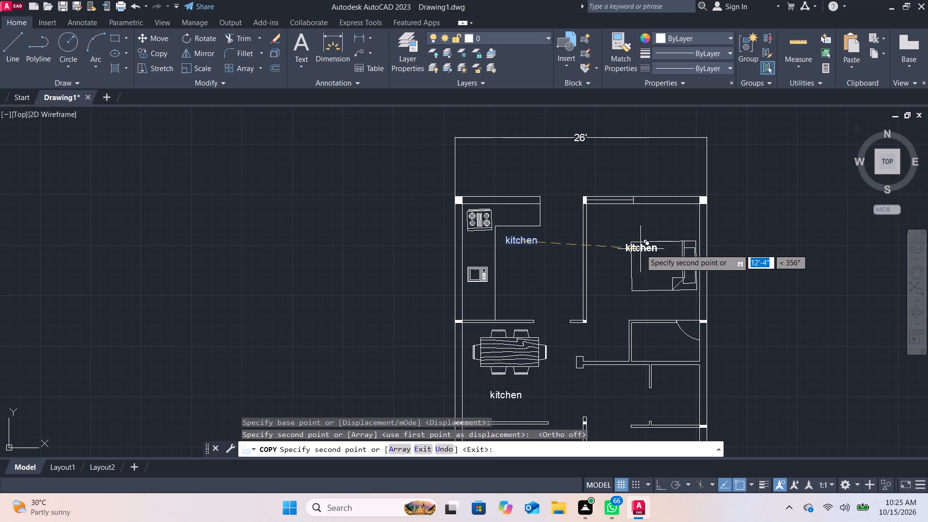
left_click(618, 213)
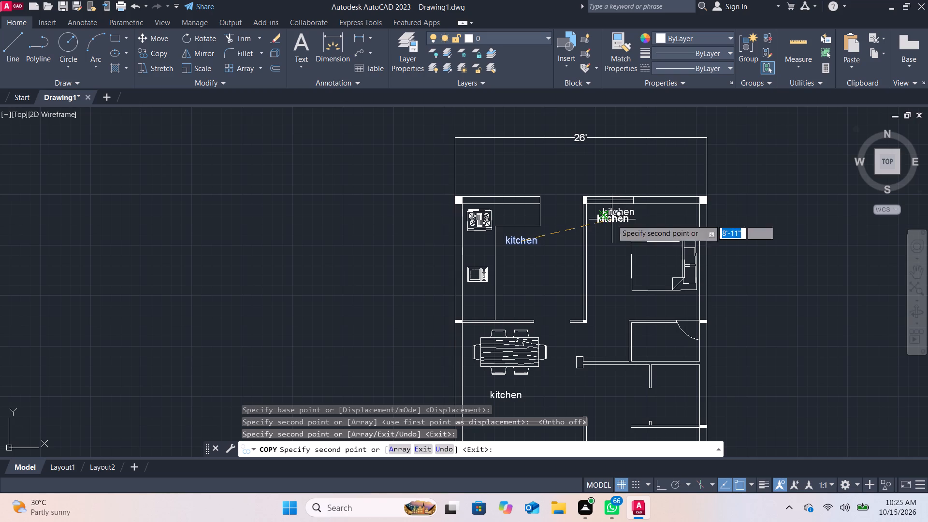
left_click(656, 342)
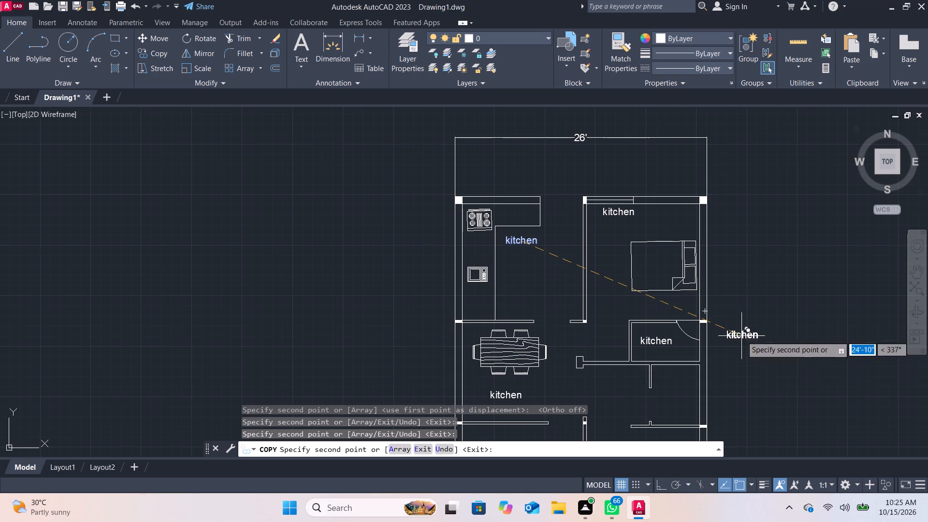
scroll(652, 385, "down", 1)
middle_click_drag(653, 384, 628, 268)
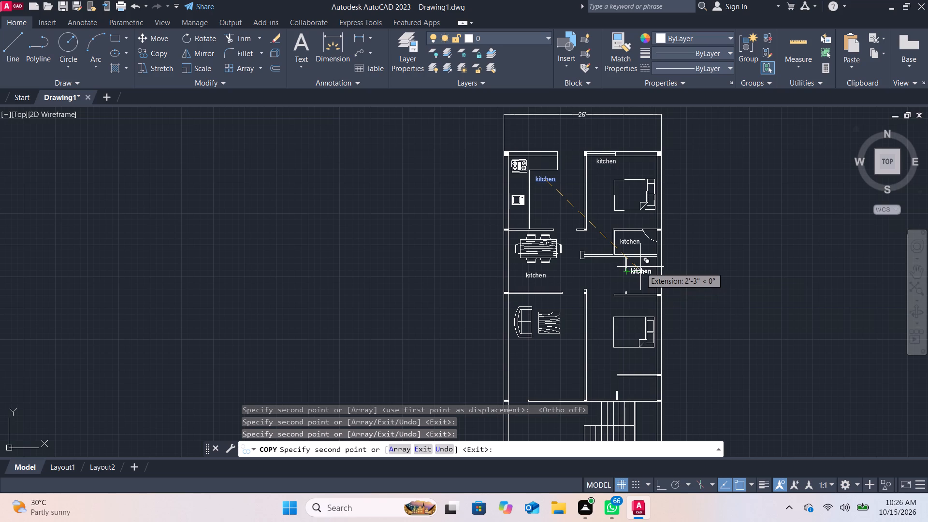
left_click(639, 265)
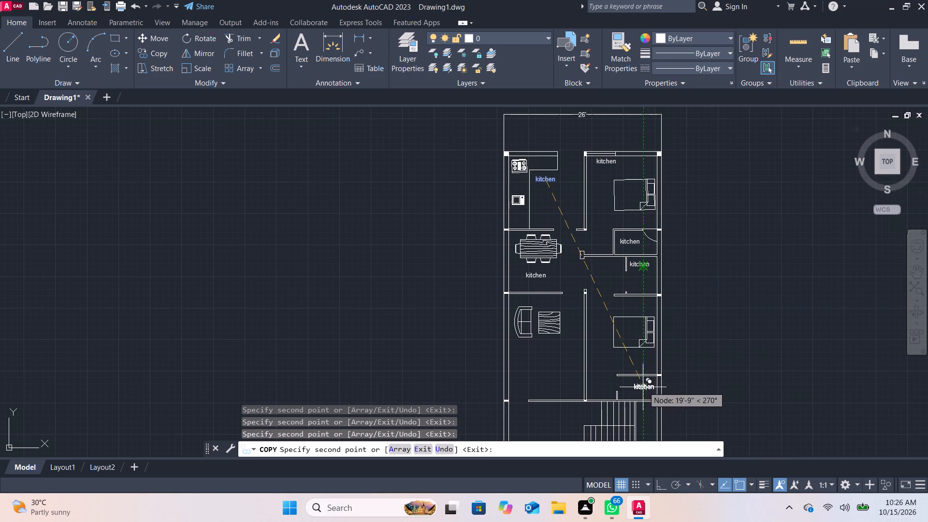
Place further label copies in the southern bedroom, the small room below it, the living room, and both west and east of the staircase.
middle_click_drag(623, 374, 603, 276)
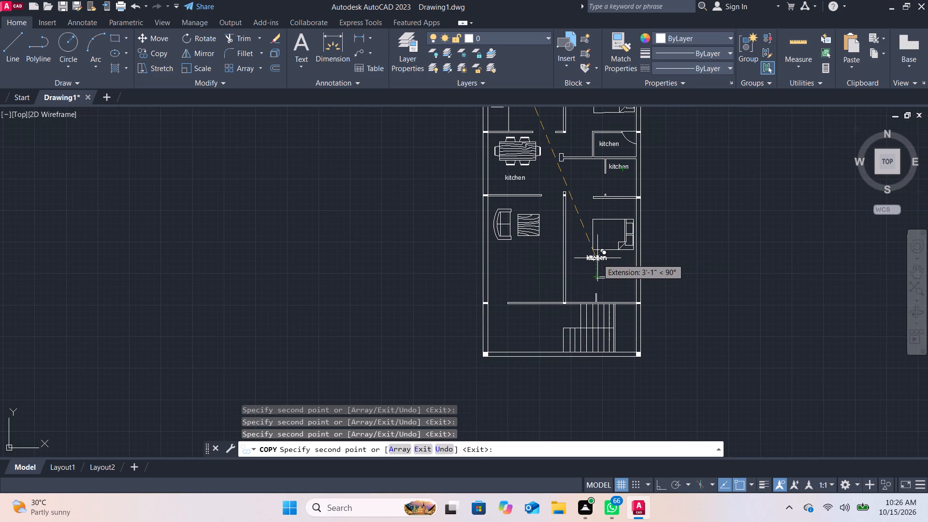
left_click(597, 258)
left_click(616, 288)
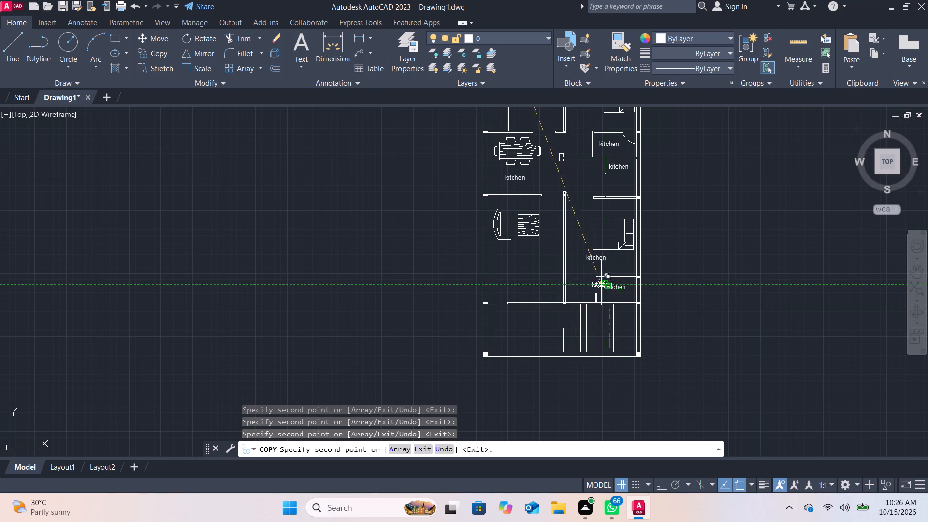
left_click(515, 259)
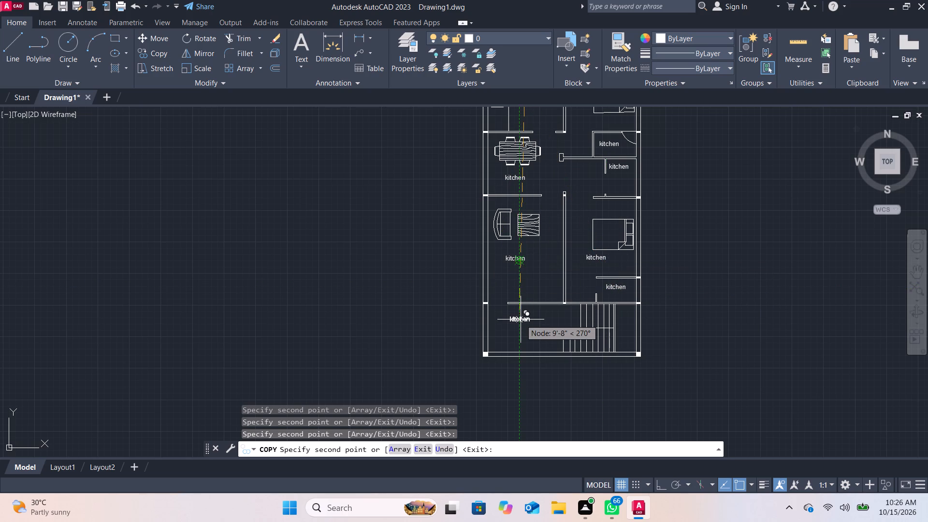
left_click(521, 319)
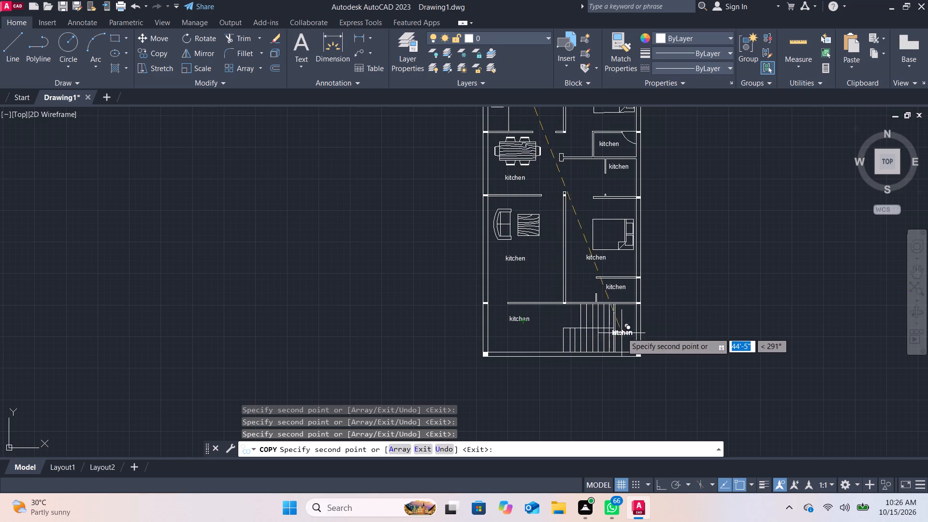
scroll(626, 324, "up", 4)
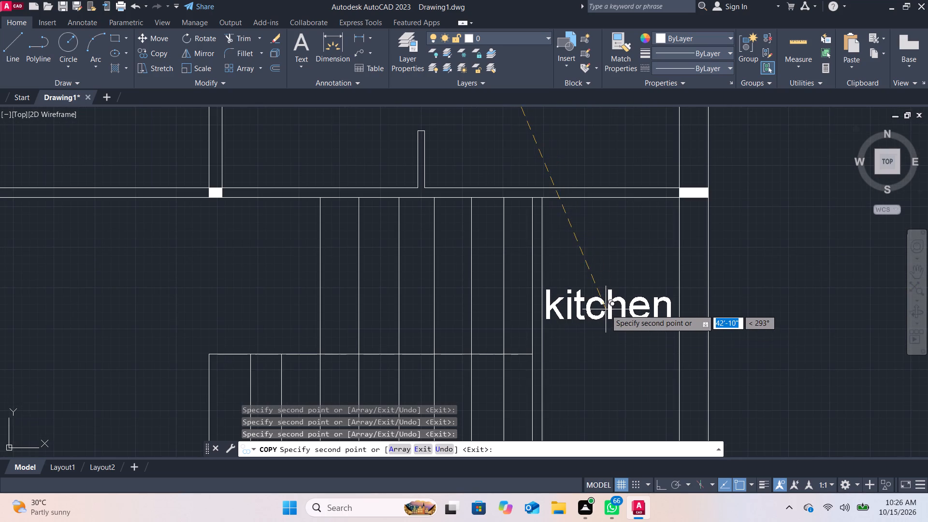
left_click(610, 307)
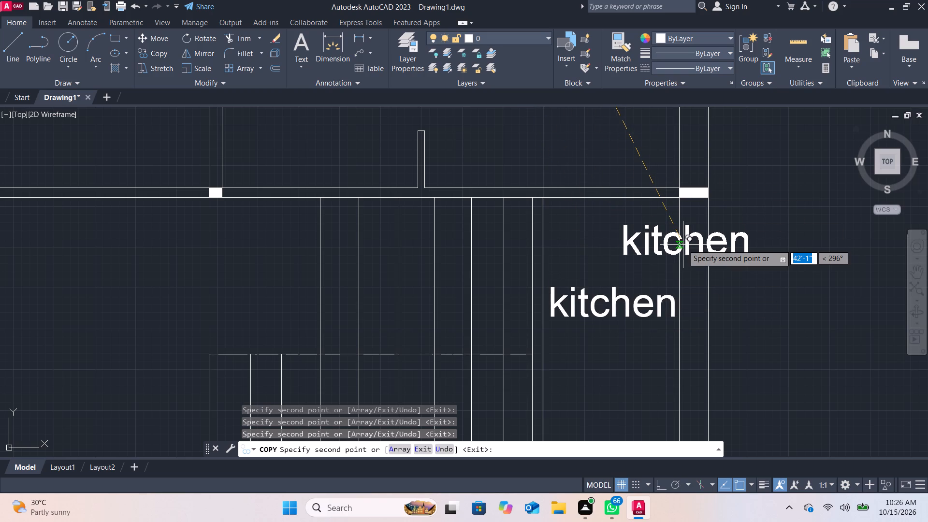
key("Escape")
Rewrite the label beside the kitchen counter as "KITCHEN" with a second line reading 12'-6".
scroll(606, 315, "down", 2)
scroll(523, 289, "down", 1)
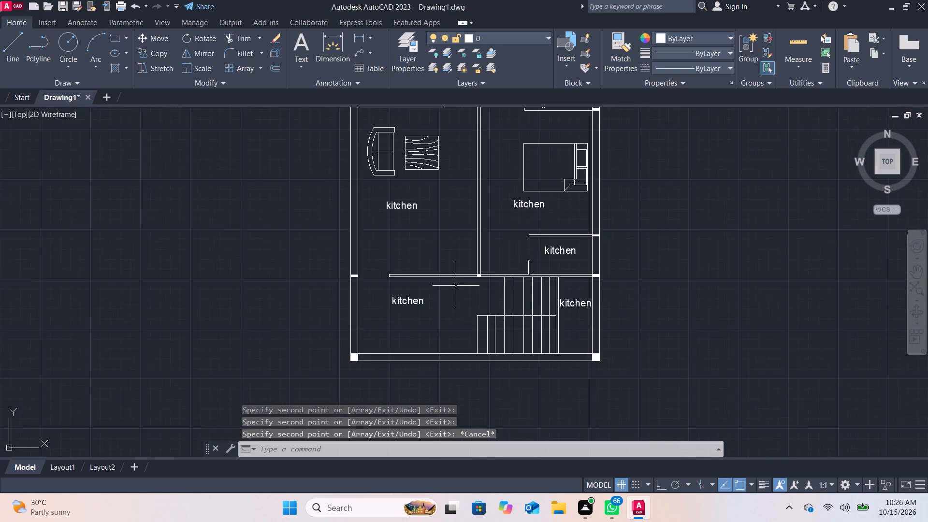
scroll(444, 284, "down", 1)
middle_click_drag(447, 237, 456, 282)
scroll(455, 278, "up", 2)
middle_click_drag(456, 278, 467, 451)
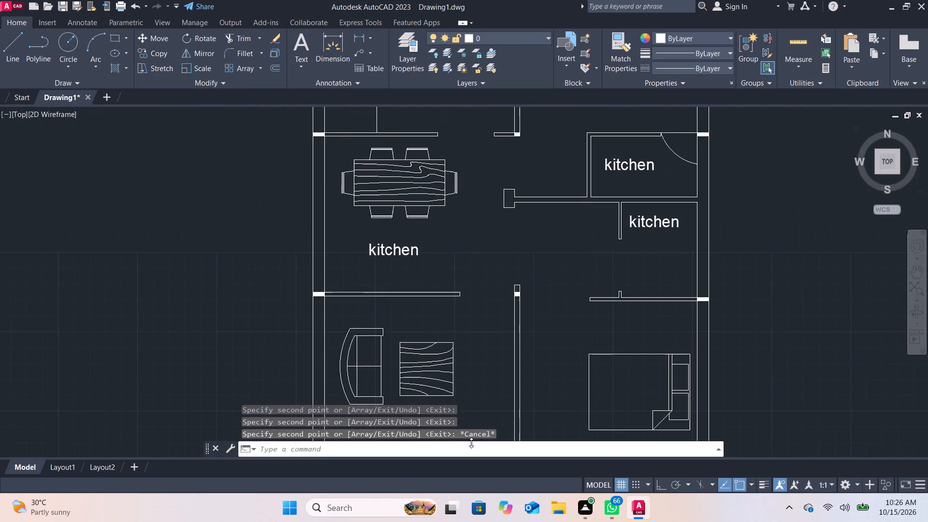
scroll(406, 247, "down", 2)
middle_click_drag(441, 186, 443, 227)
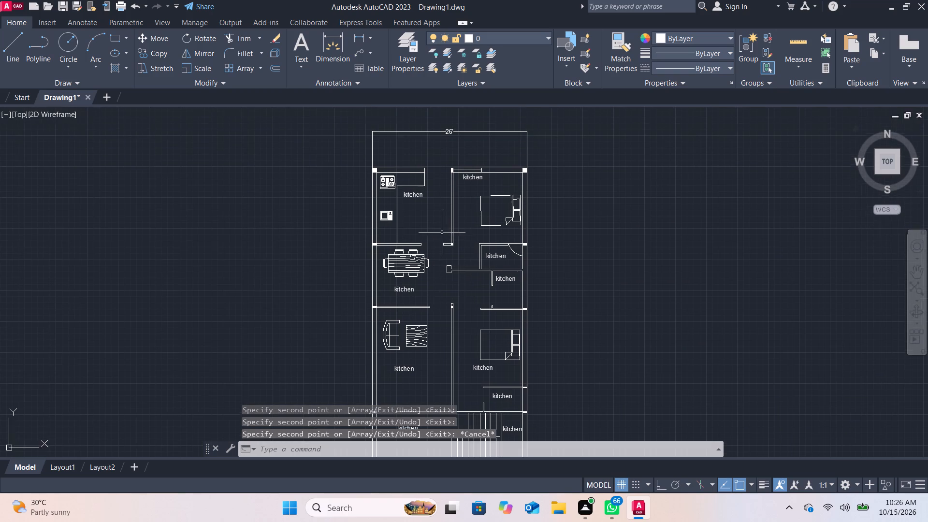
scroll(422, 202, "up", 2)
double_click(399, 185)
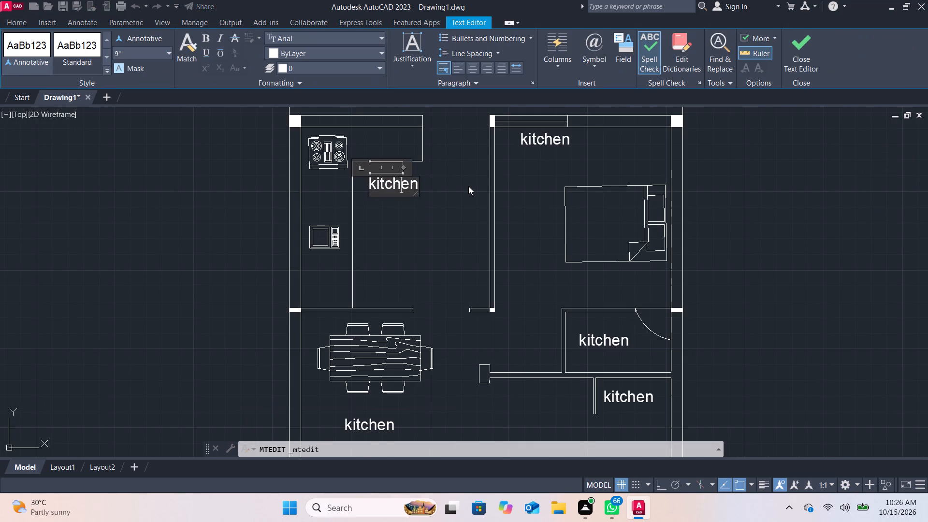
key("Right")
key("Right")
key("BackSpace")
key("BackSpace")
key("BackSpace")
key("BackSpace")
key("BackSpace")
key("BackSpace")
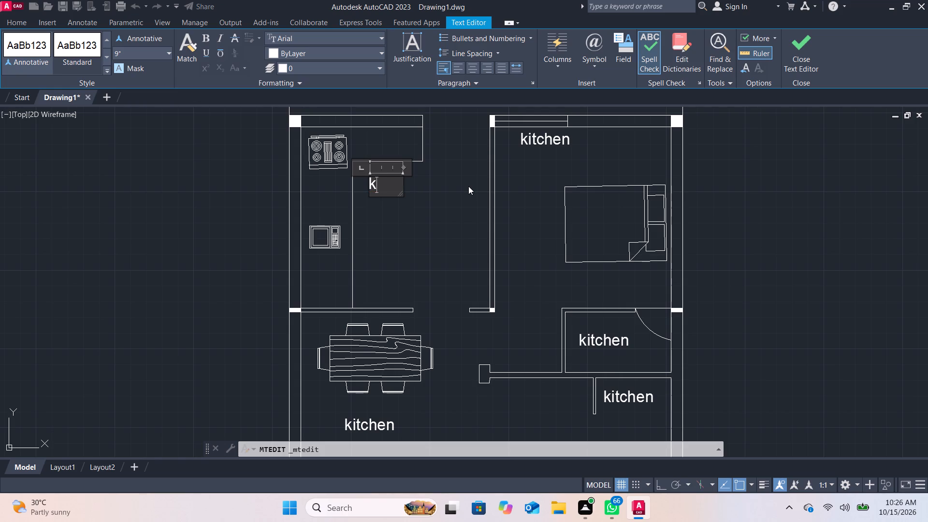
key("BackSpace")
type("KITCHEN")
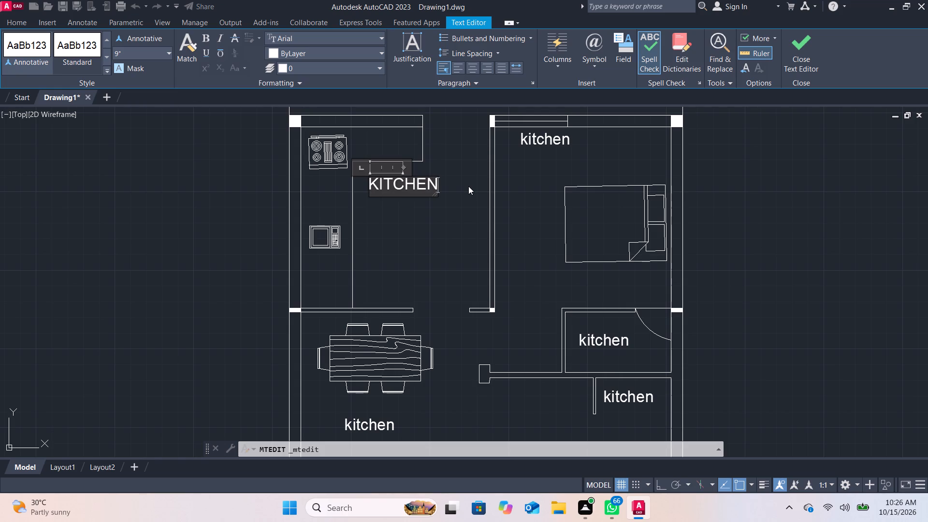
key("Return")
type("12")
key("apostrophe")
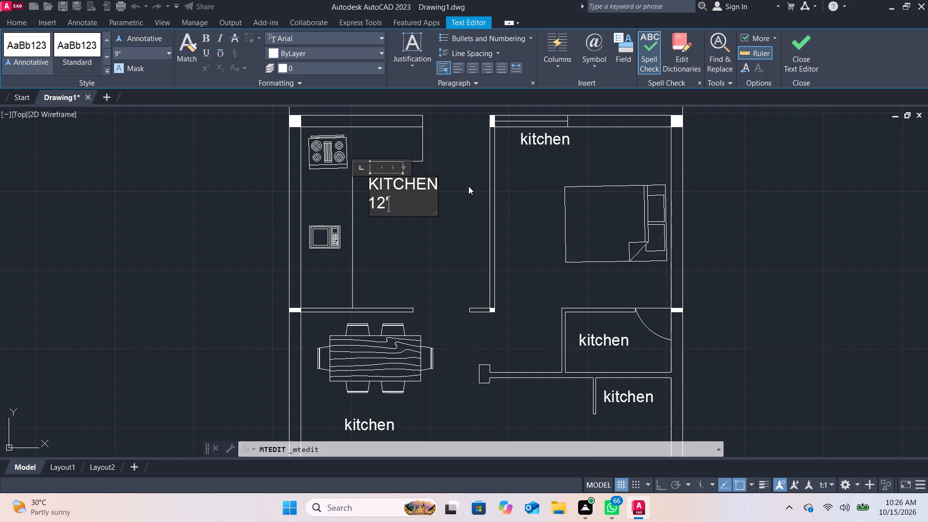
key("minus")
type("6\"")
key("Return")
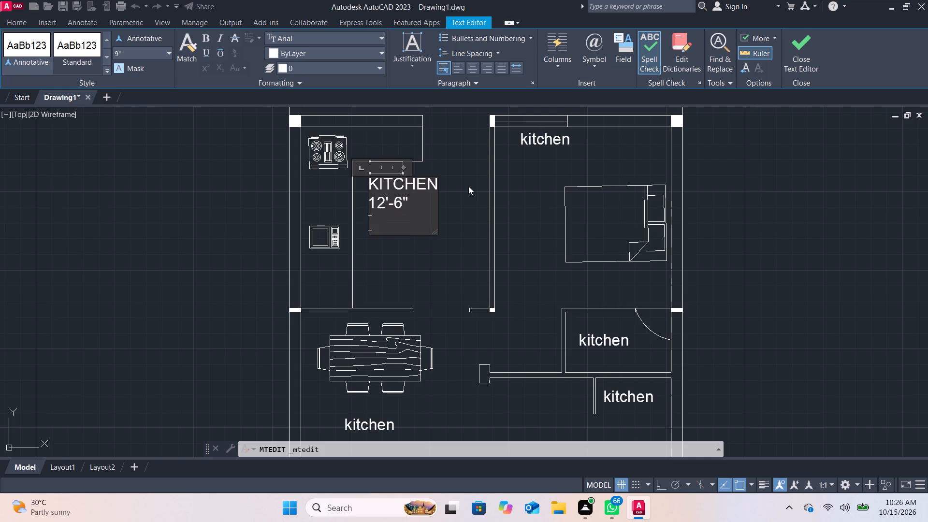
left_click(792, 60)
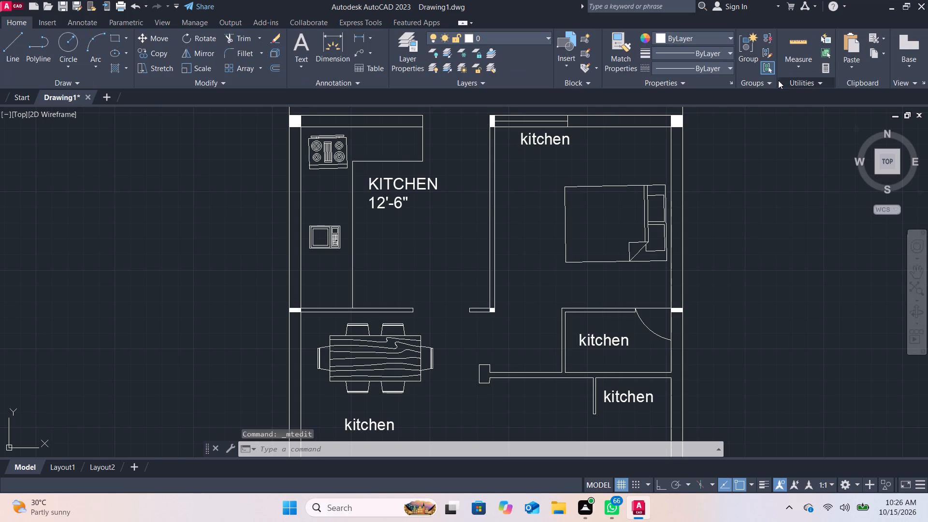
Change the second line of the KITCHEN label to read 12'6"*12'.
scroll(406, 206, "up", 1)
double_click(392, 203)
double_click(410, 167)
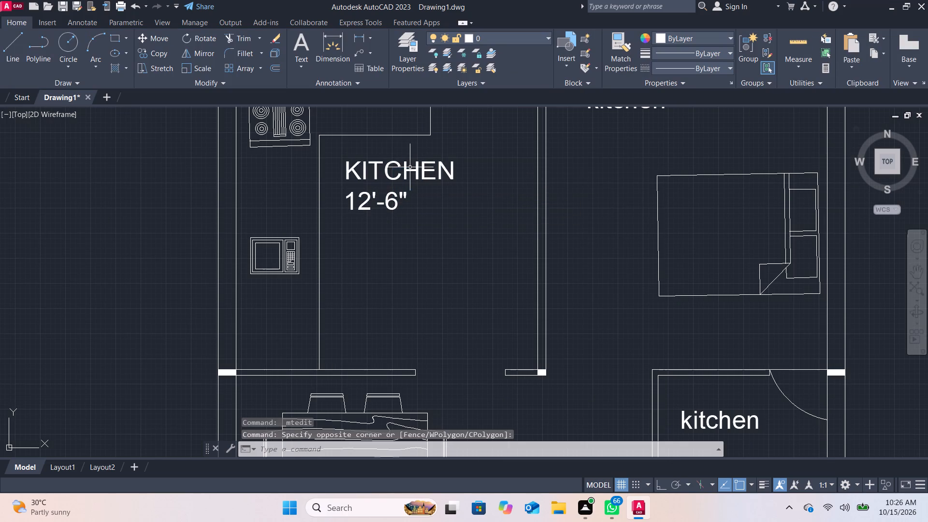
double_click(363, 170)
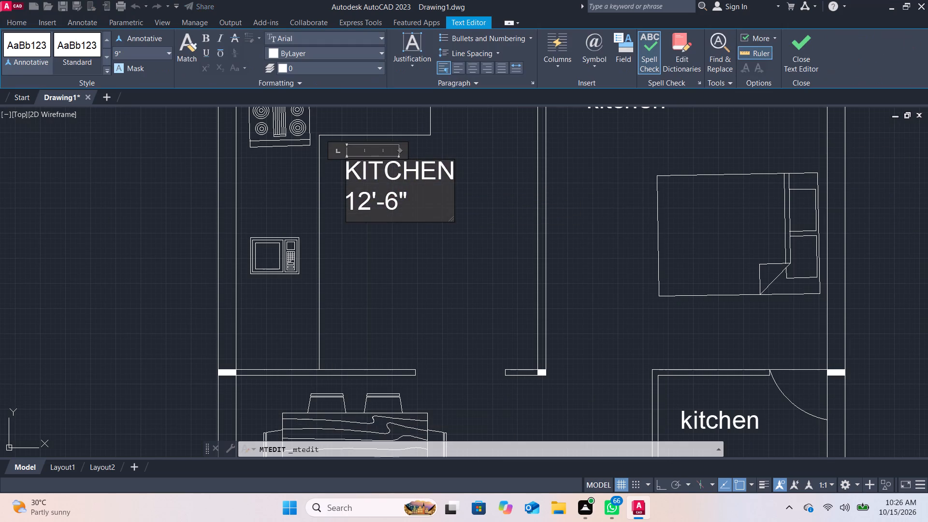
left_click(383, 201)
key("BackSpace")
key("asterisk")
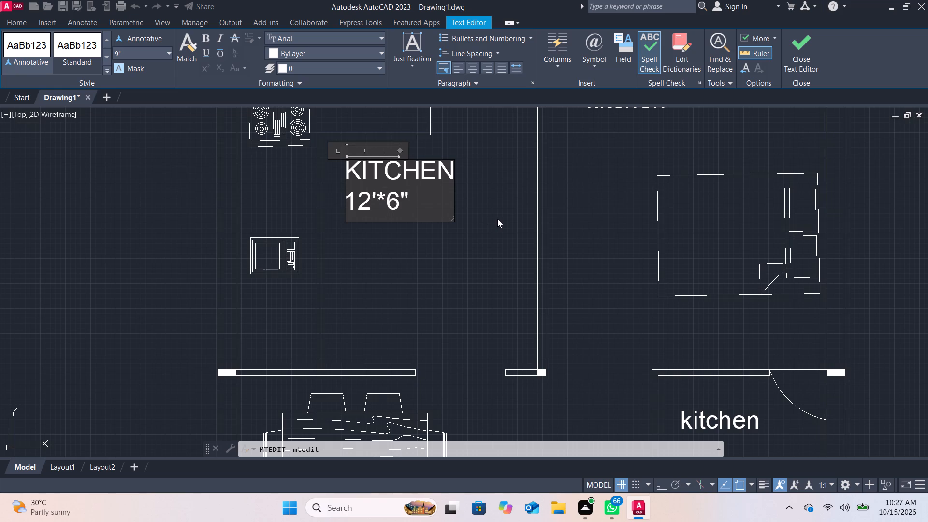
key("BackSpace")
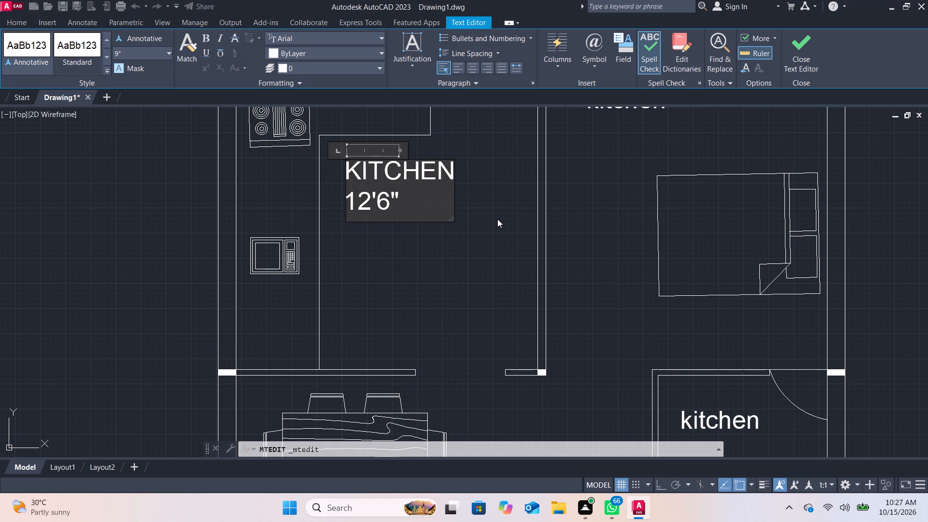
key("Right")
key("Right")
key("Right")
key("asterisk")
type("12")
key("apostrophe")
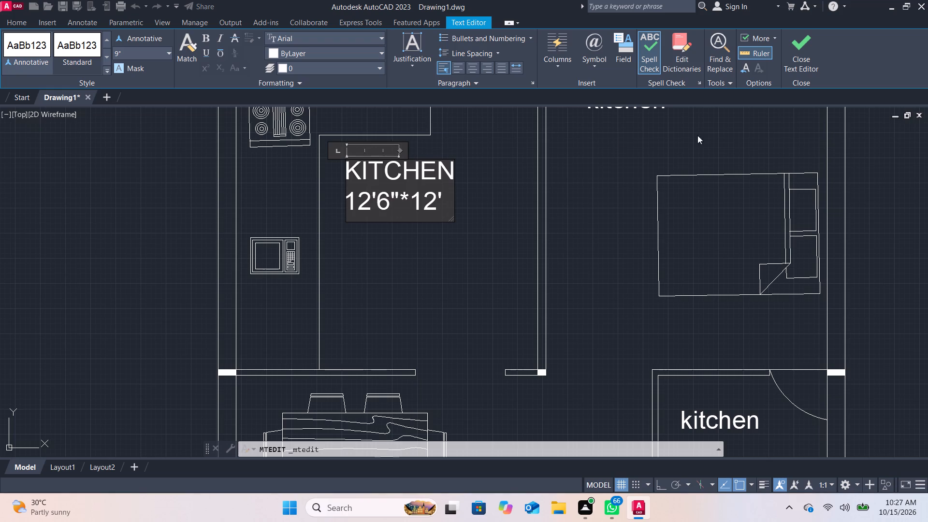
left_click(801, 56)
Rewrite the "kitchen" label in the northeast bedroom as "BEDROOM" with a second line reading 11'3"*12'.
scroll(621, 246, "down", 2)
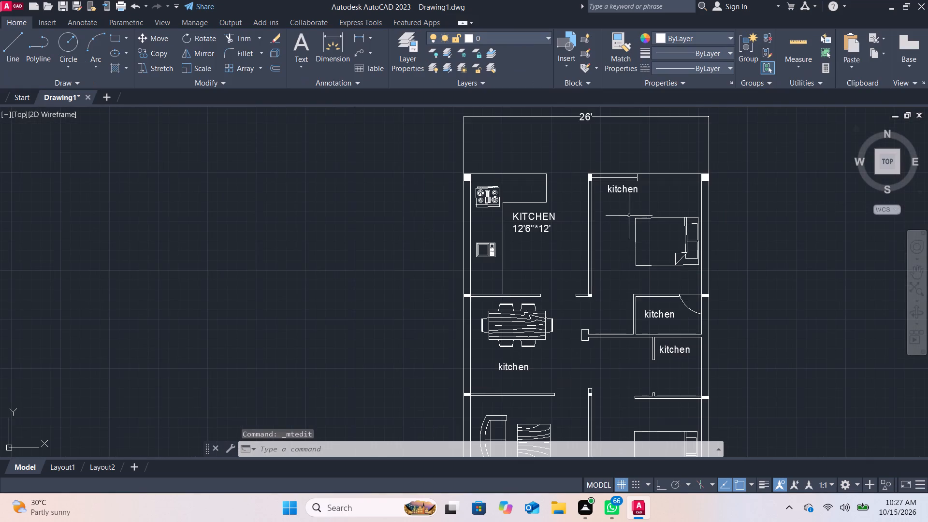
middle_click_drag(631, 207, 607, 263)
scroll(607, 263, "up", 2)
double_click(598, 213)
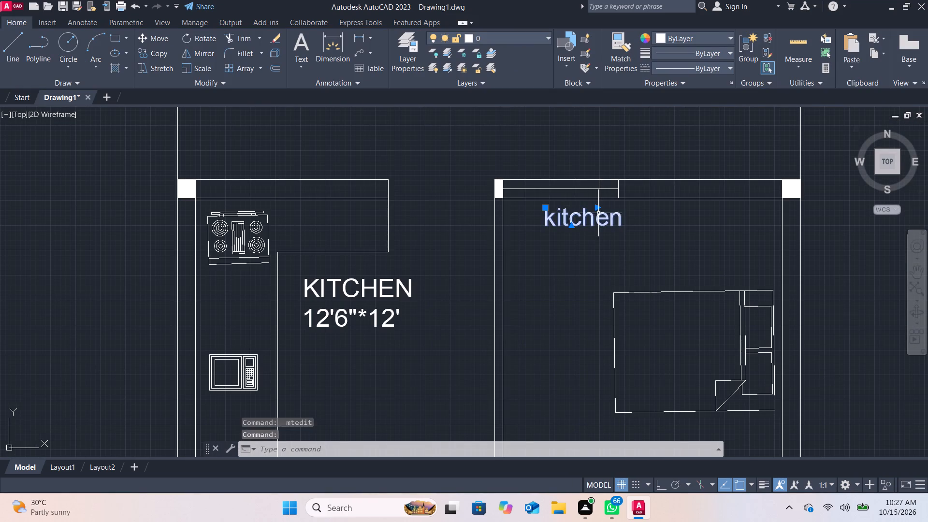
key("0")
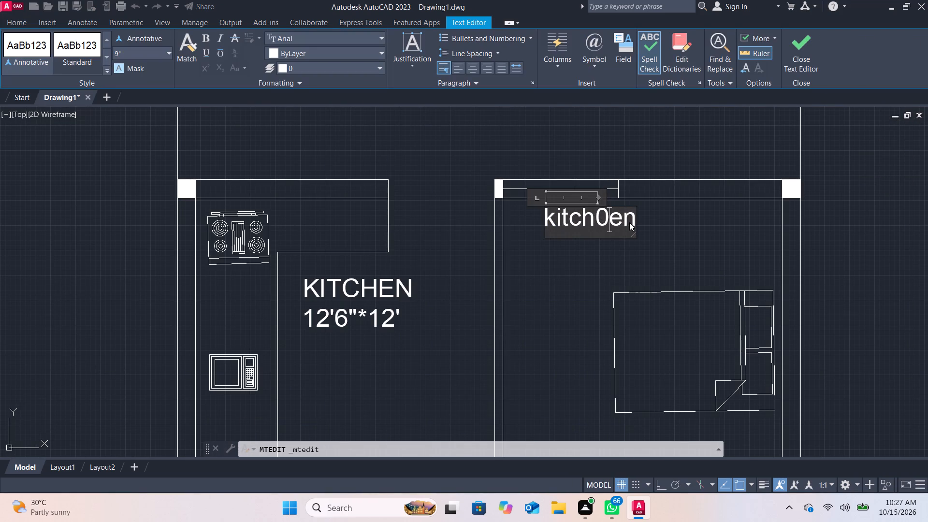
key("Right")
key("Right")
key("BackSpace")
key("BackSpace")
key("BackSpace")
key("BackSpace")
key("BackSpace")
key("BackSpace")
key("BackSpace")
key("BackSpace")
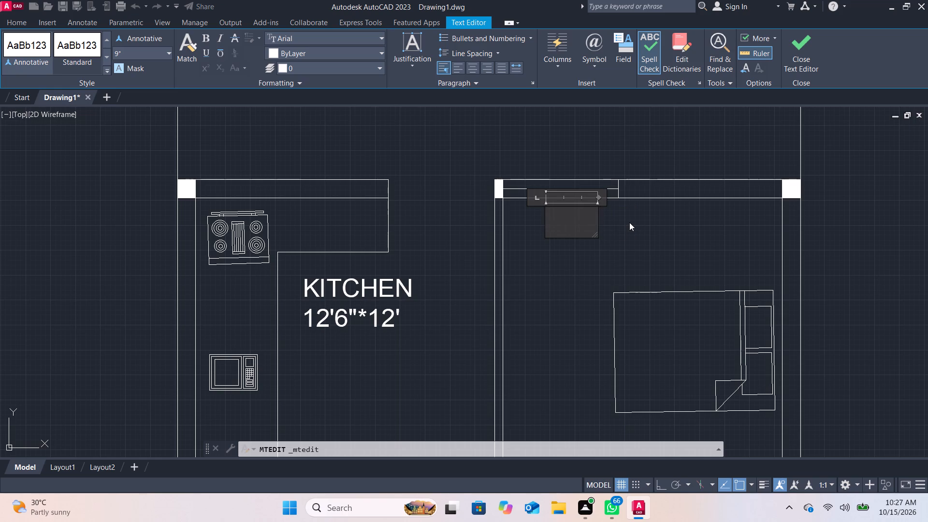
type("BED ROO")
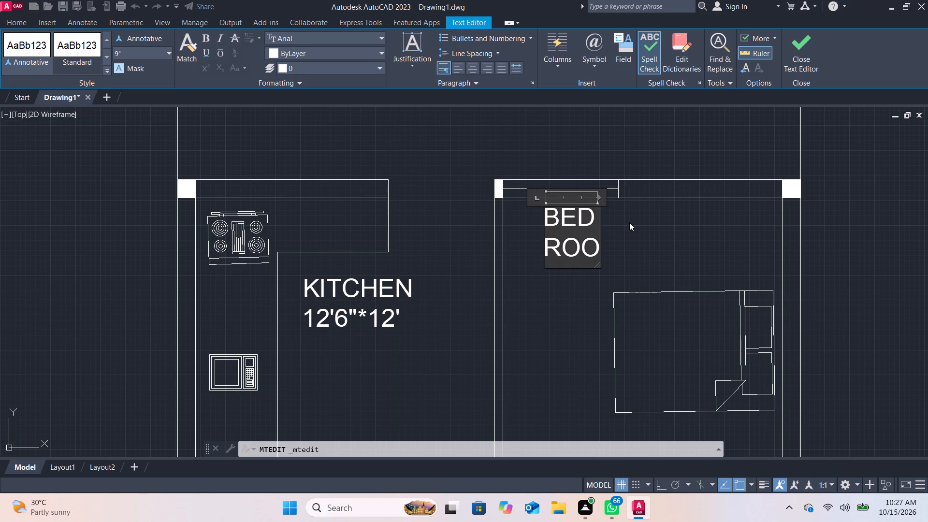
key("BackSpace")
key("BackSpace")
key("BackSpace")
key("BackSpace")
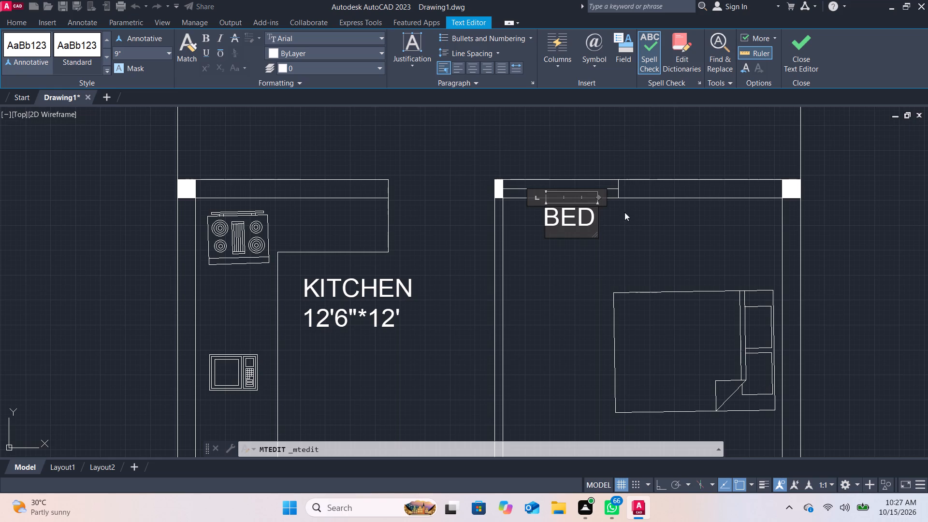
key("space")
type("RR")
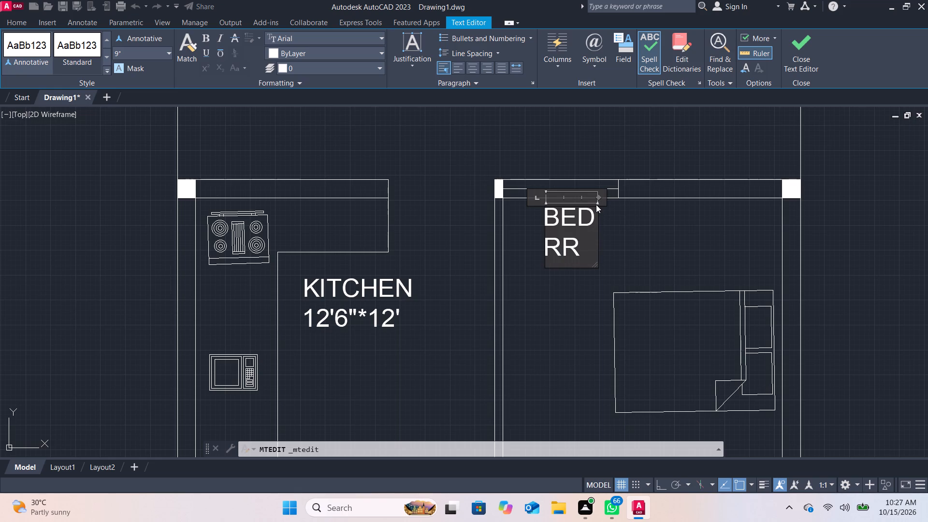
key("BackSpace")
key("BackSpace")
key("BackSpace")
type("ROOM")
key("Return")
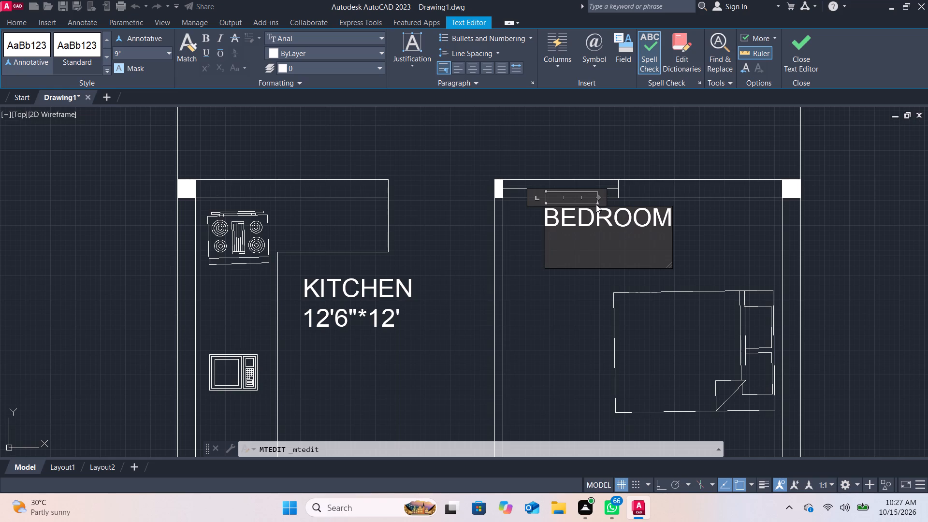
type("11'3\"")
key("asterisk")
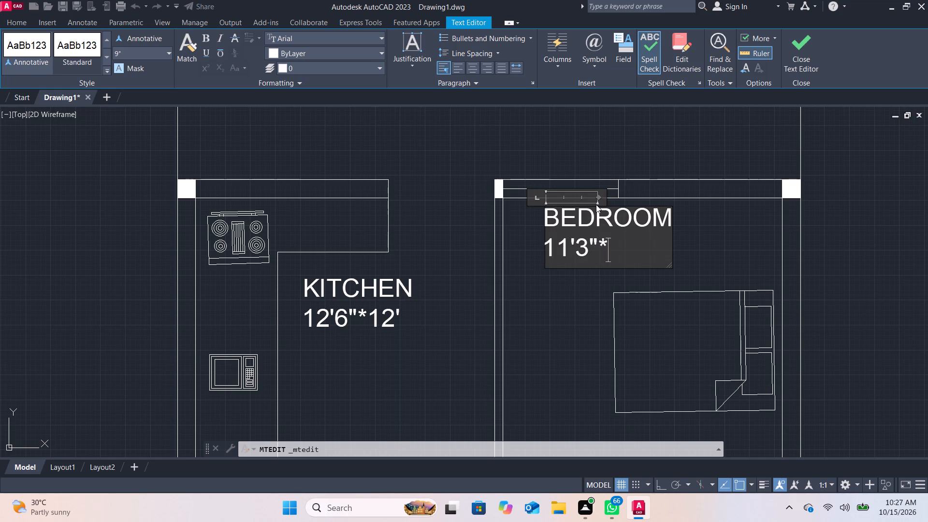
type("12'")
key("Return")
left_click(804, 40)
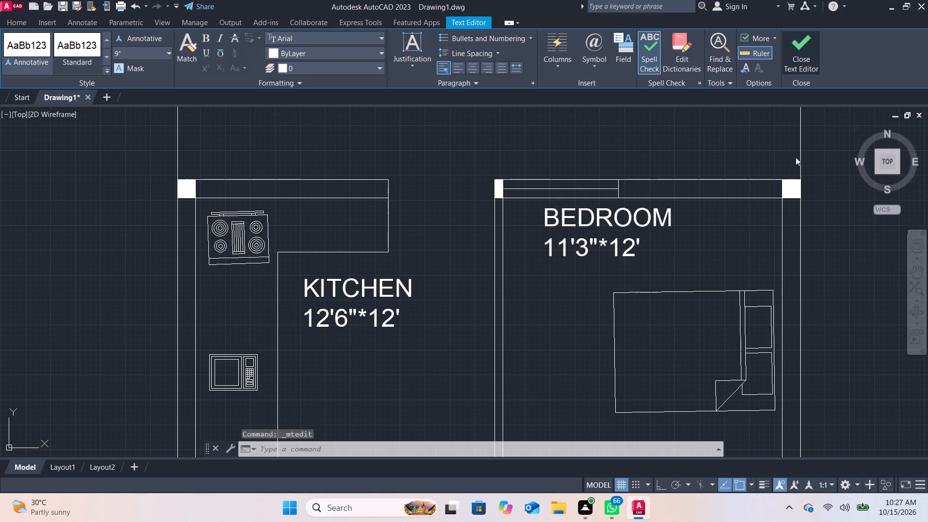
Rewrite the "kitchen" label in the small room with the door south of the northeast bedroom as "TOILET" with a second line reading 7'*4'.
scroll(719, 242, "down", 1)
middle_click_drag(645, 369, 593, 111)
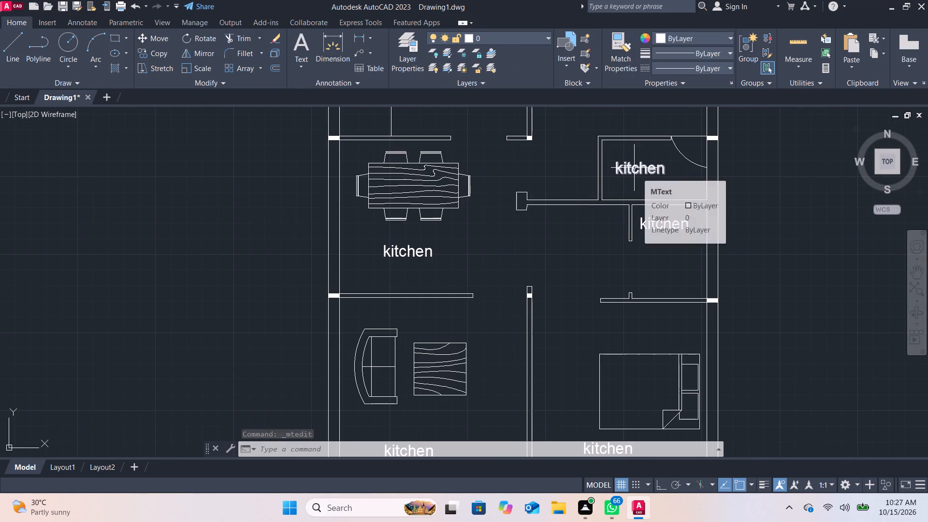
double_click(634, 168)
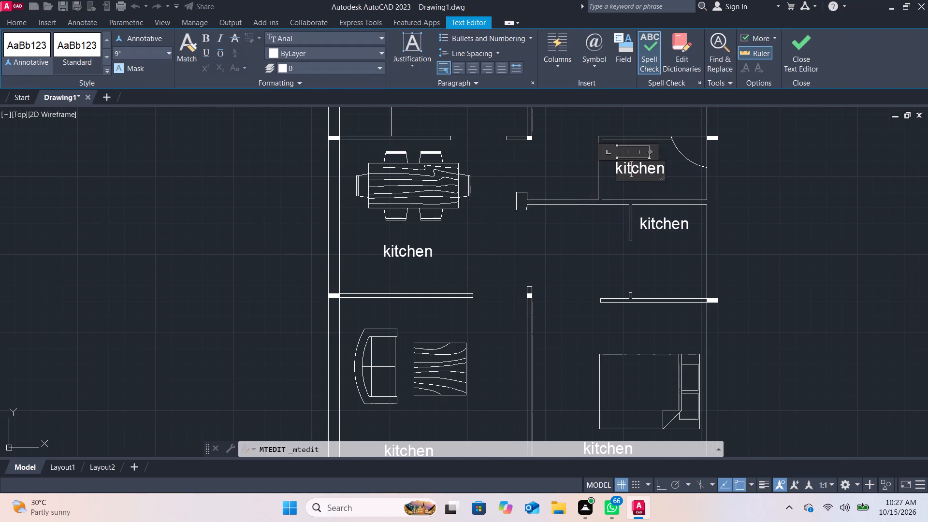
key("Right")
key("Right")
key("Right")
key("Right")
key("BackSpace")
key("BackSpace")
key("BackSpace")
key("BackSpace")
key("BackSpace")
key("BackSpace")
key("BackSpace")
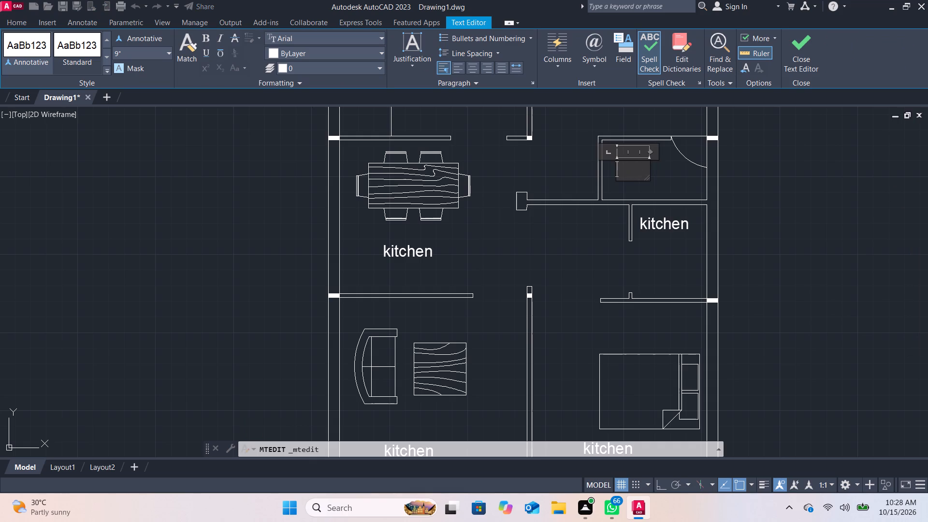
type("TI")
key("BackSpace")
type("OIL")
key("e")
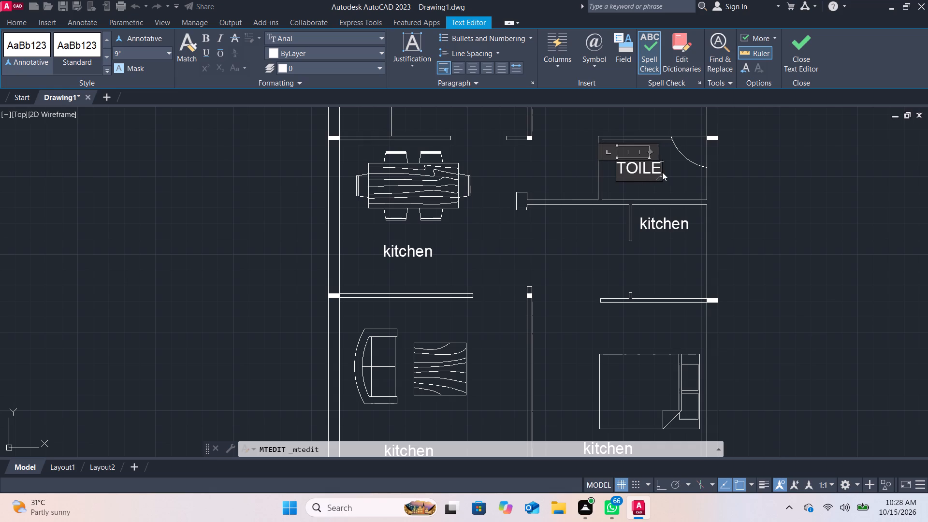
key("t")
key("Return")
type("7'*4'")
key("Return")
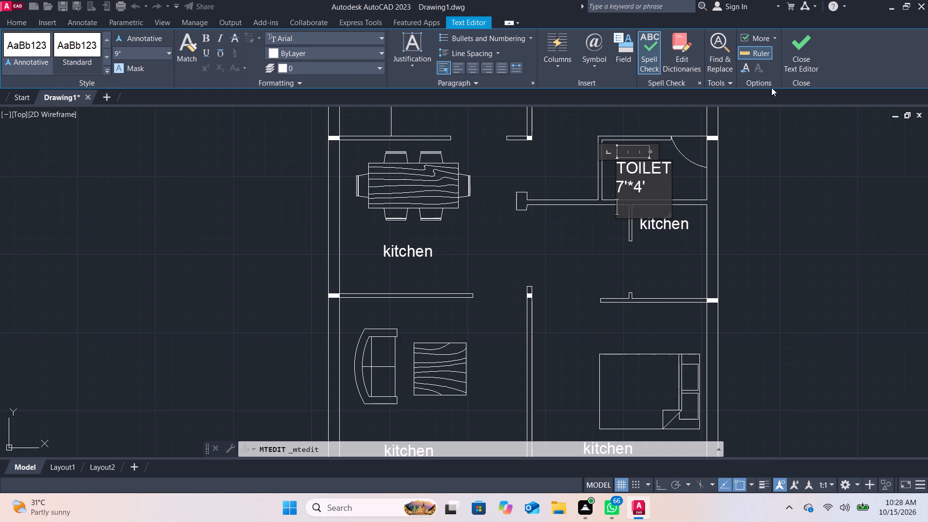
left_click(801, 51)
Rewrite the "kitchen" label in the small room directly south of the toilet as "POOJA" with a second line reading 5'*6'3".
double_click(666, 226)
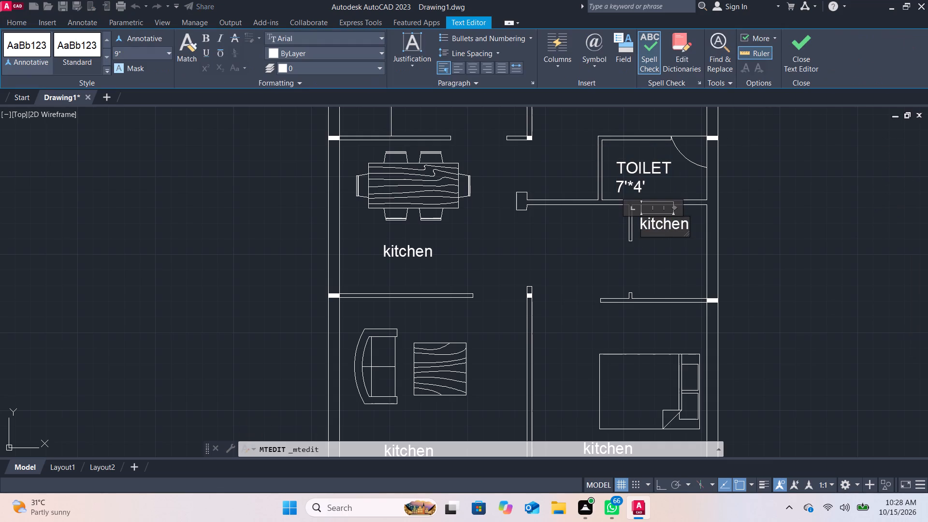
key("Right")
key("Right")
key("Right")
key("BackSpace")
key("BackSpace")
key("BackSpace")
key("BackSpace")
key("BackSpace")
key("BackSpace")
key("BackSpace")
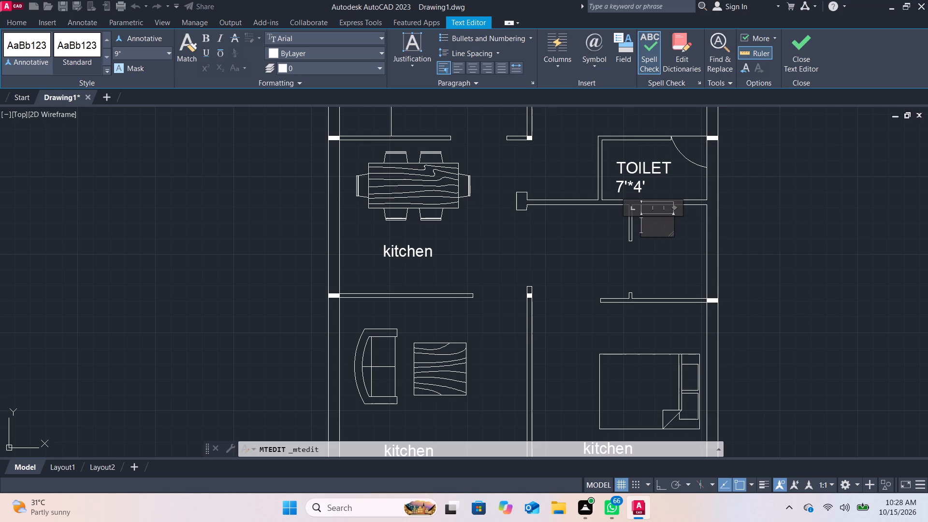
type("POOJA")
key("Return")
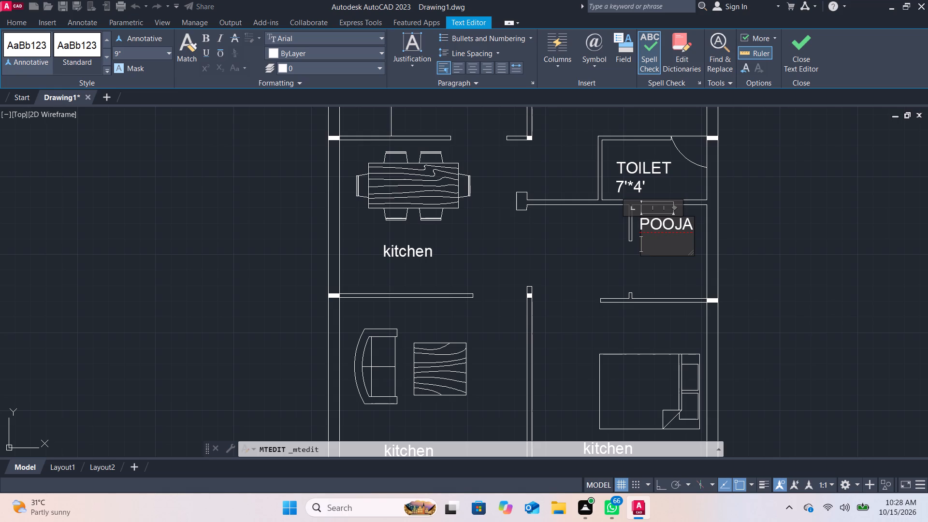
key("5")
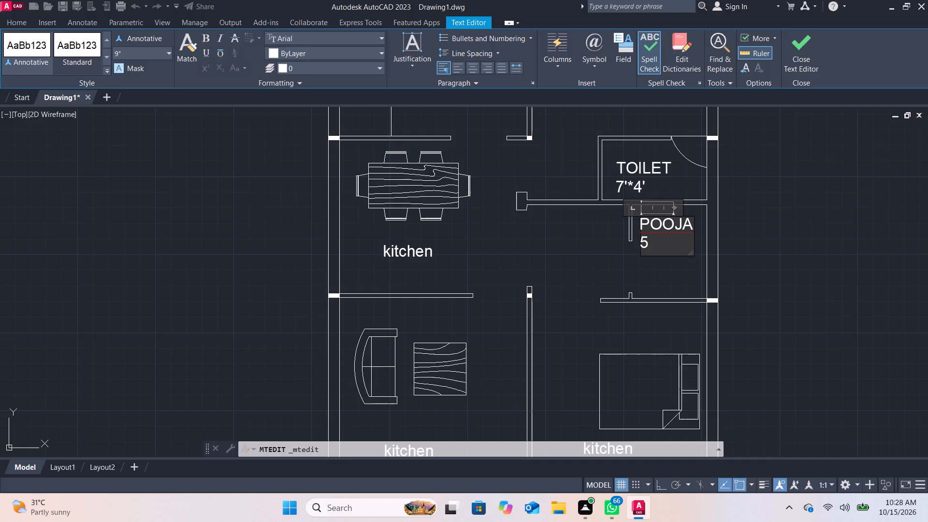
key("apostrophe")
key("asterisk")
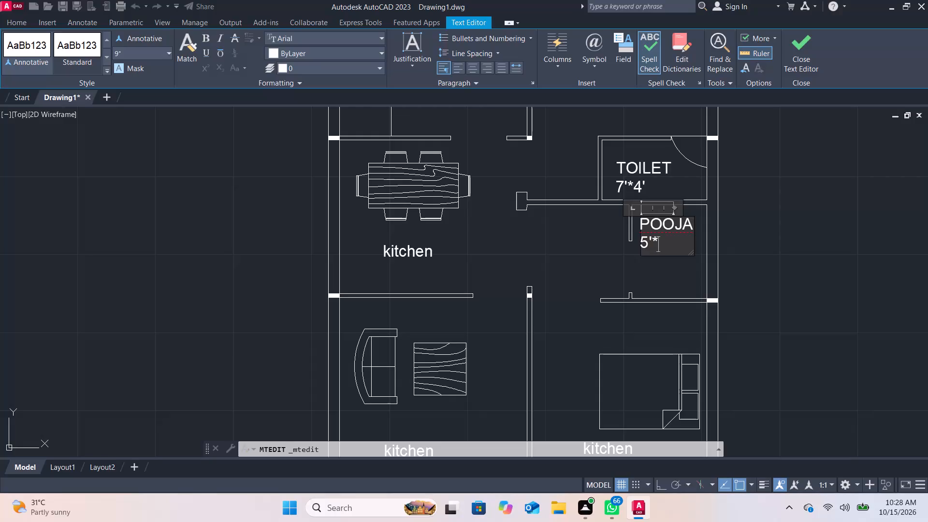
key("6")
key("shift+quotedbl")
key("3")
key("BackSpace")
key("BackSpace")
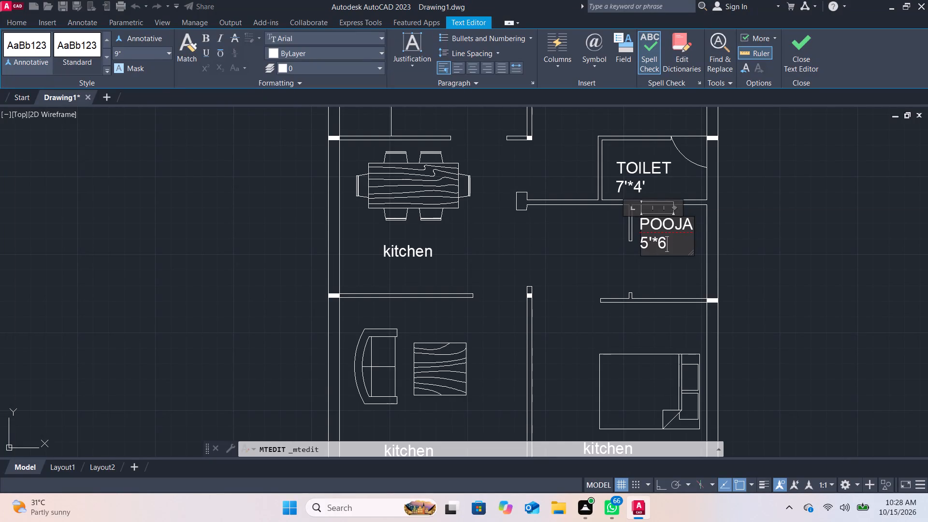
key("apostrophe")
type("3\"")
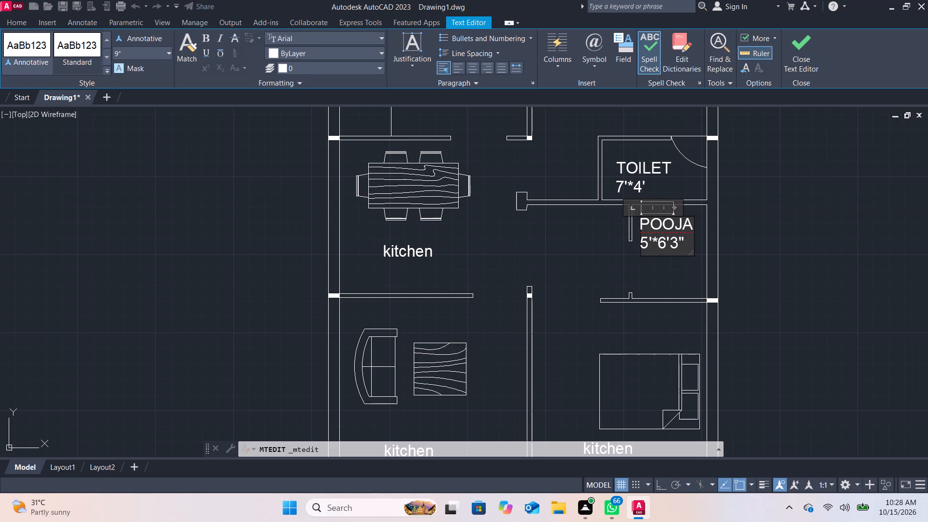
scroll(659, 223, "down", 1)
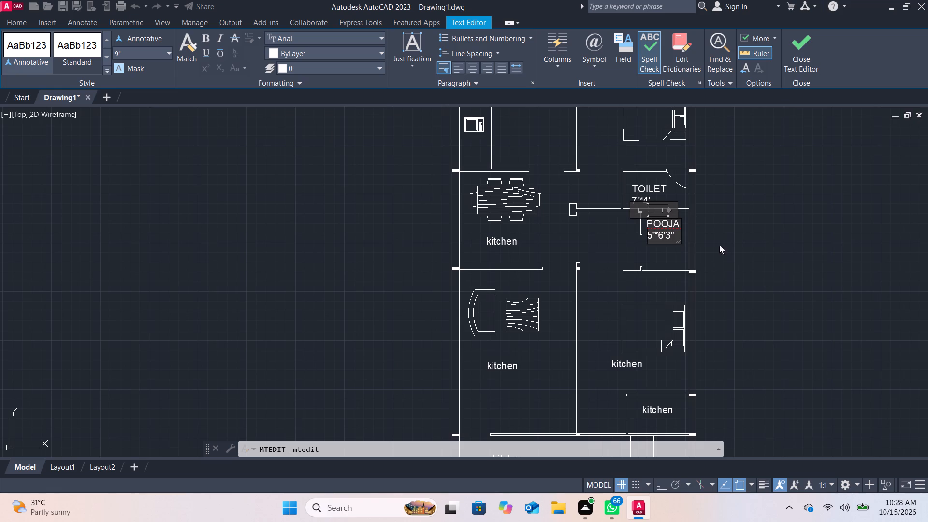
left_click(804, 45)
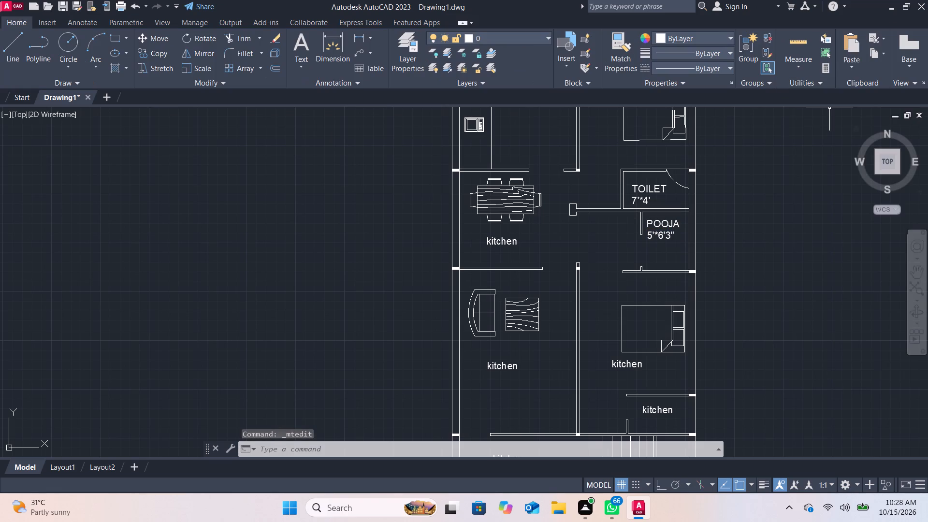
Rewrite the "kitchen" label below the dining table as "DINNING" with a second line reading 12'6"*10'*3".
double_click(507, 240)
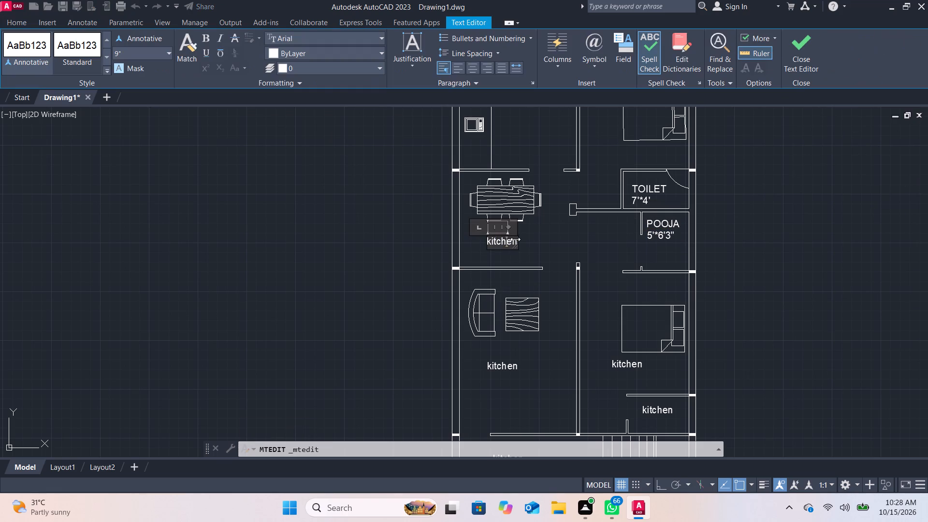
key("Right")
key("Right")
key("Right")
key("BackSpace")
key("BackSpace")
key("BackSpace")
key("BackSpace")
key("BackSpace")
key("BackSpace")
key("BackSpace")
type("DINNING")
key("Return")
type("12'")
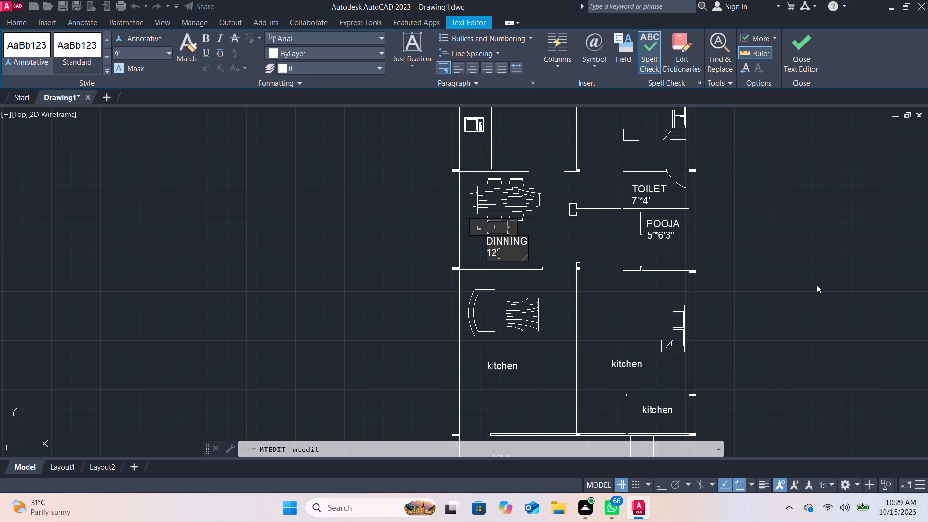
key("6")
key("shift+quotedbl")
type("*10'")
key("asterisk")
key("3")
key("shift+quotedbl")
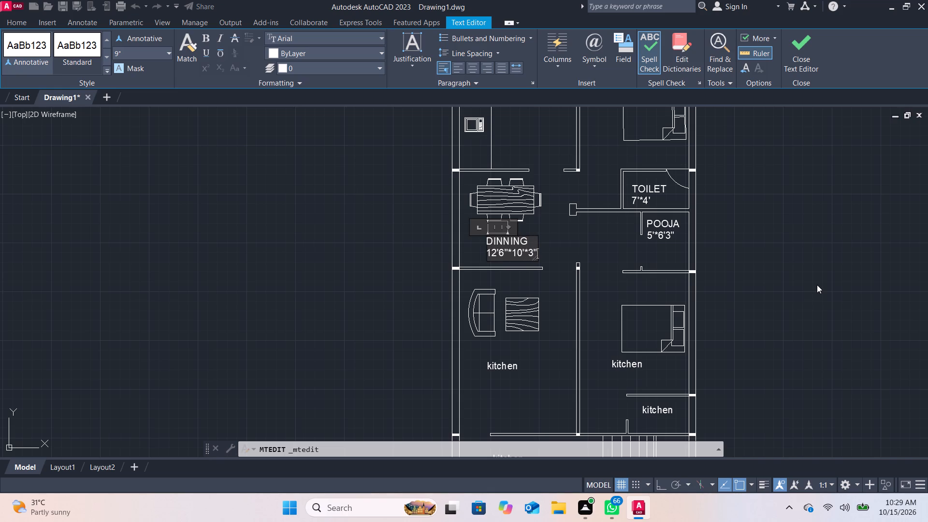
left_click(793, 47)
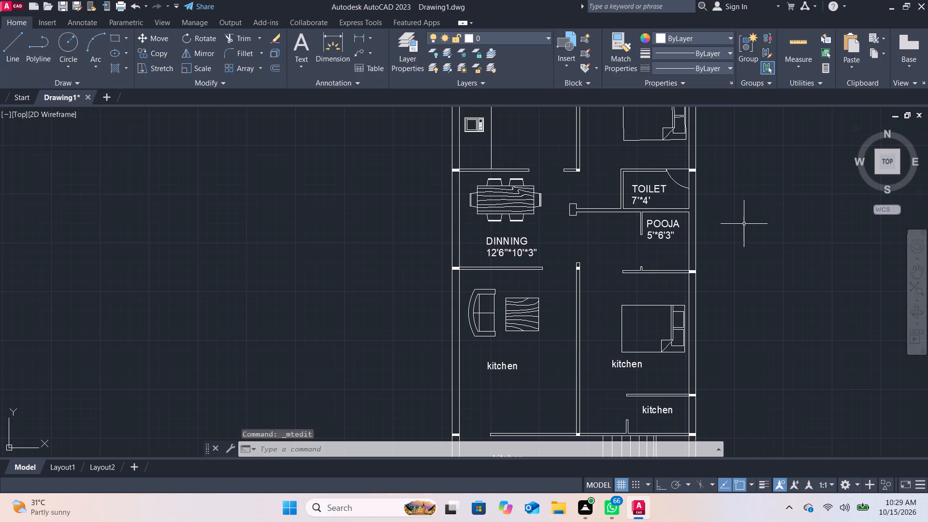
Rewrite the "kitchen" label below the sofa and wooden table, south of the dining area, as "LIVING ROOM".
middle_click_drag(547, 372, 543, 321)
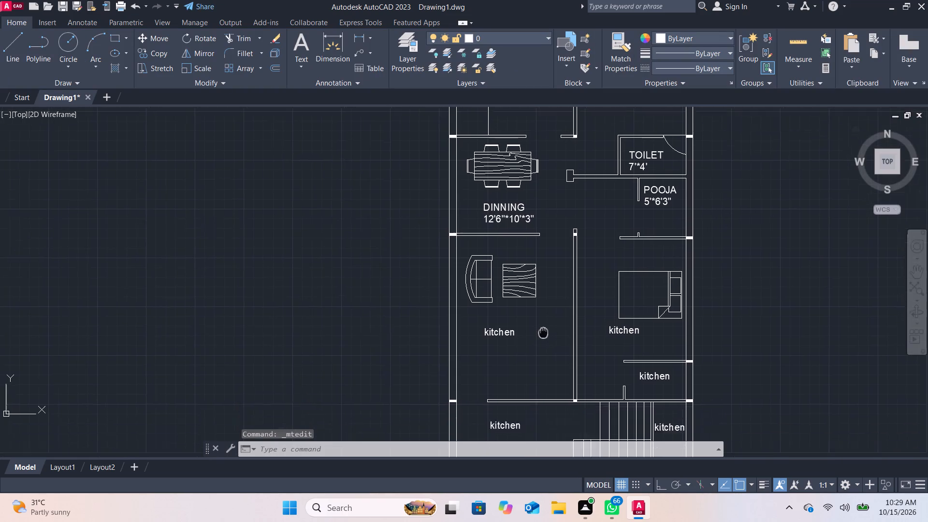
middle_click_drag(543, 321, 530, 268)
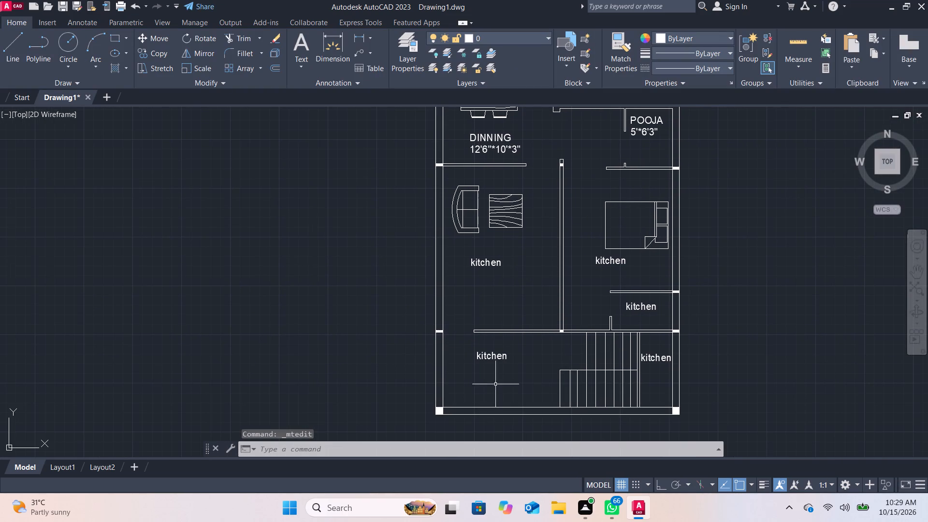
scroll(490, 300, "up", 3)
double_click(473, 151)
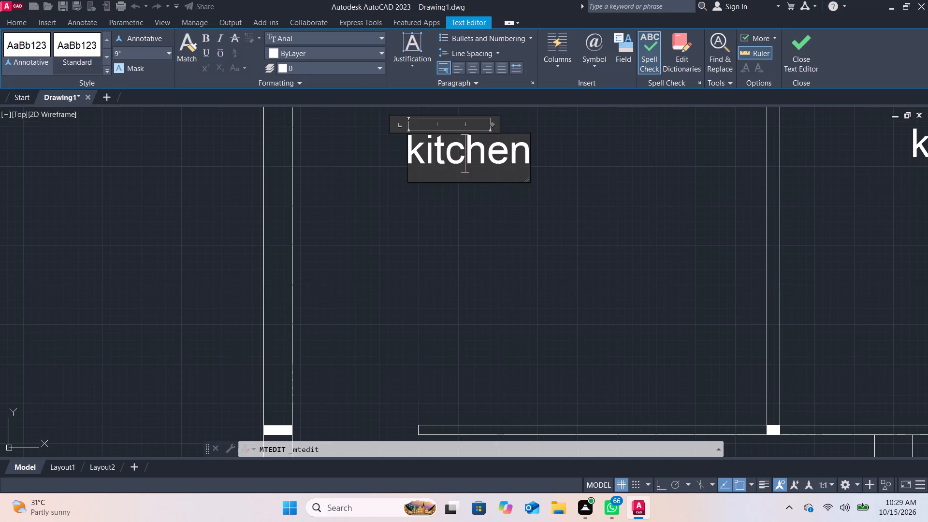
key("Right")
key("Right")
key("Right")
key("Right")
key("Right")
key("BackSpace")
key("BackSpace")
key("BackSpace")
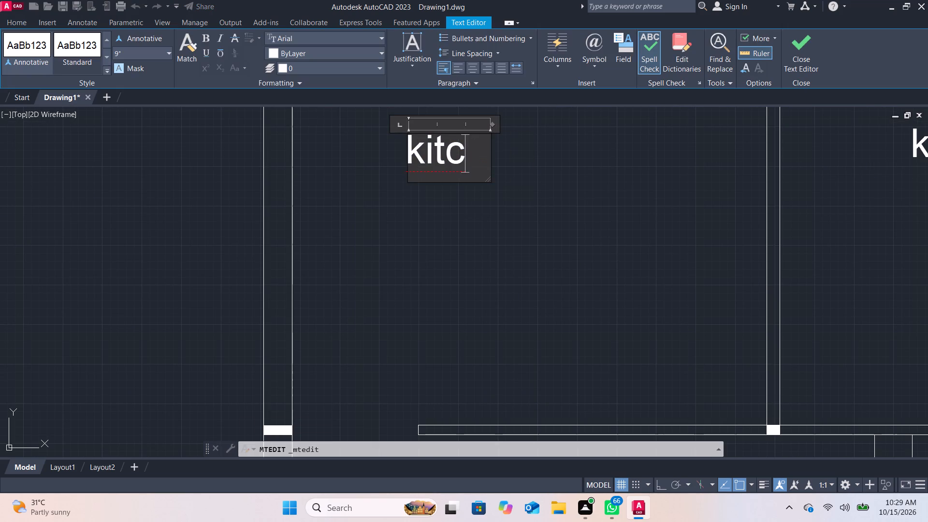
key("BackSpace")
key("BackSpace")
key("BackSpace")
key("BackSpace")
type("LIVING")
key("space")
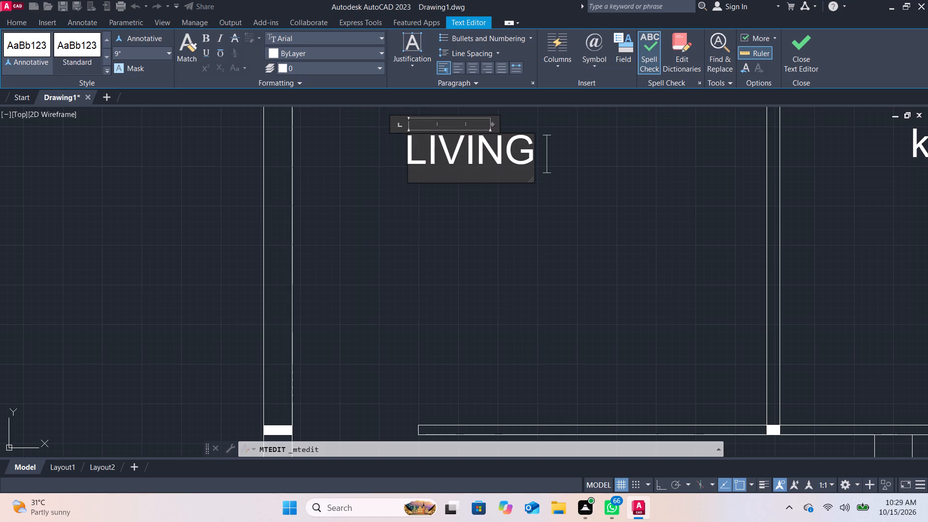
key("r")
key("p")
key("BackSpace")
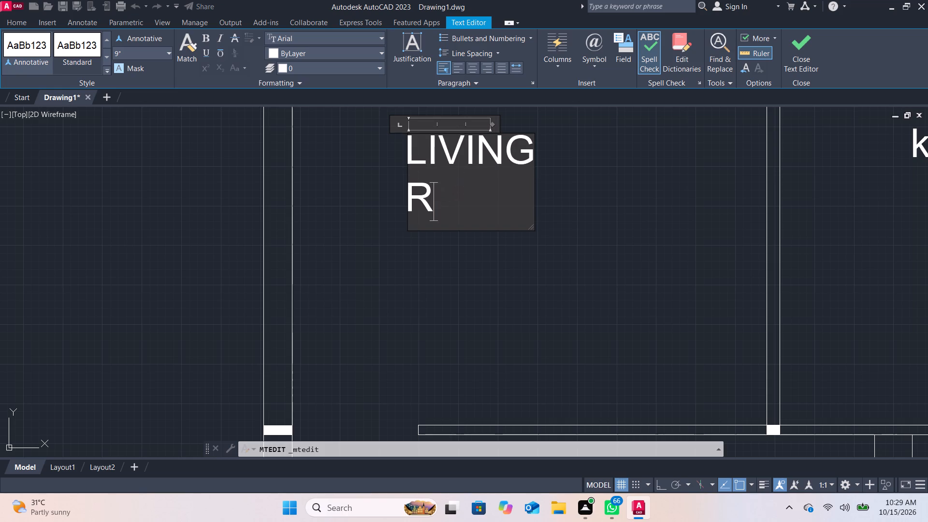
type("OOM")
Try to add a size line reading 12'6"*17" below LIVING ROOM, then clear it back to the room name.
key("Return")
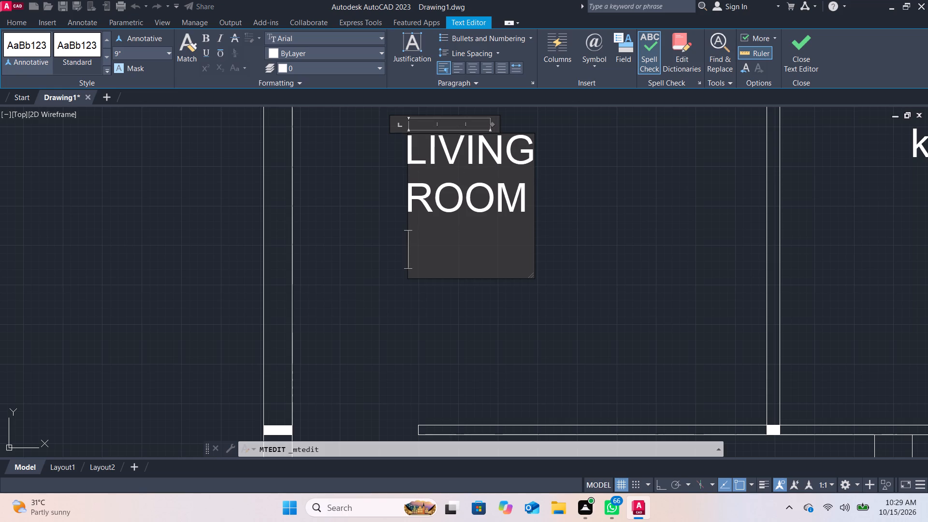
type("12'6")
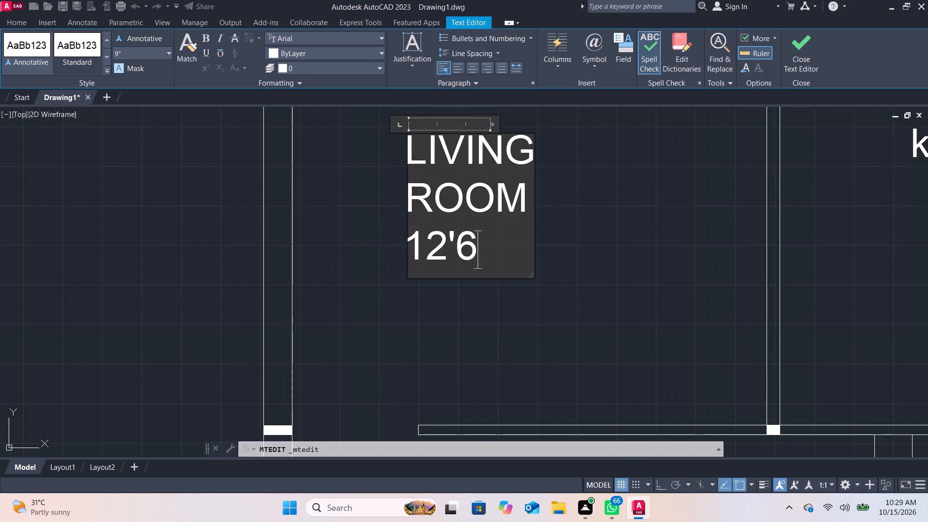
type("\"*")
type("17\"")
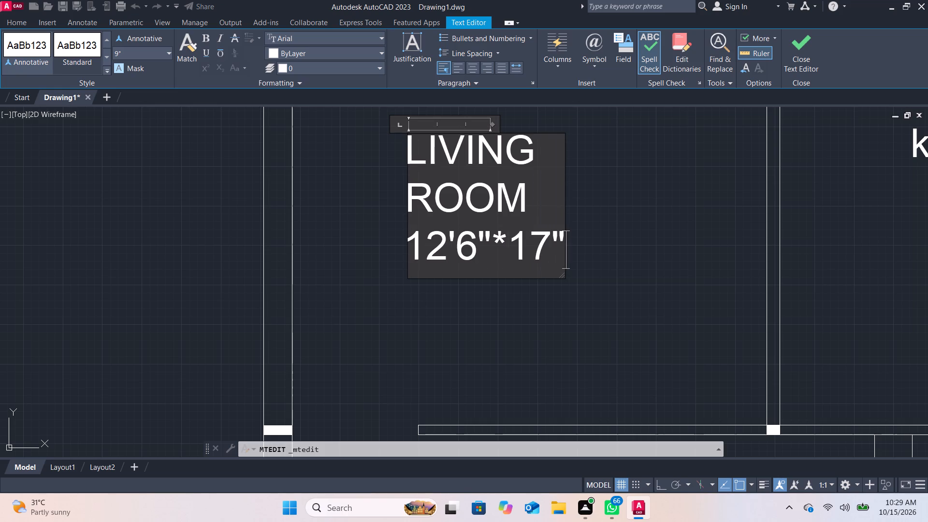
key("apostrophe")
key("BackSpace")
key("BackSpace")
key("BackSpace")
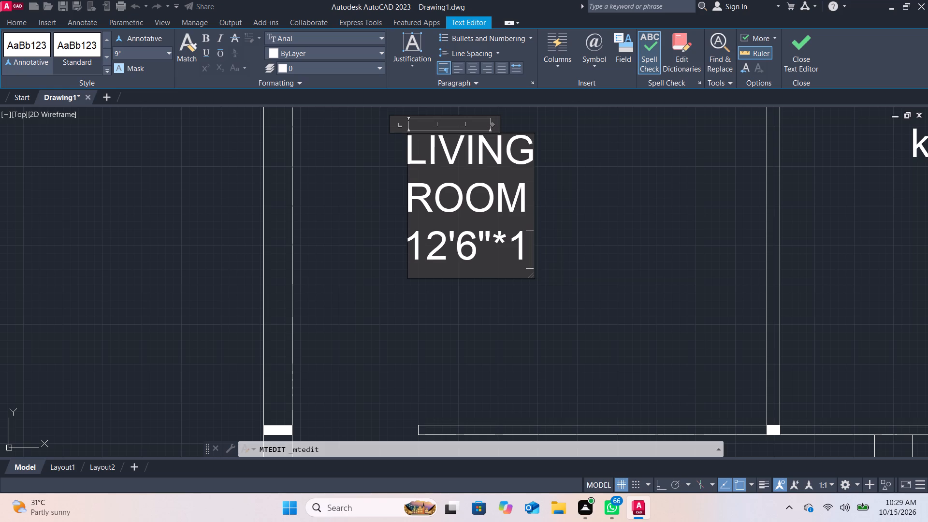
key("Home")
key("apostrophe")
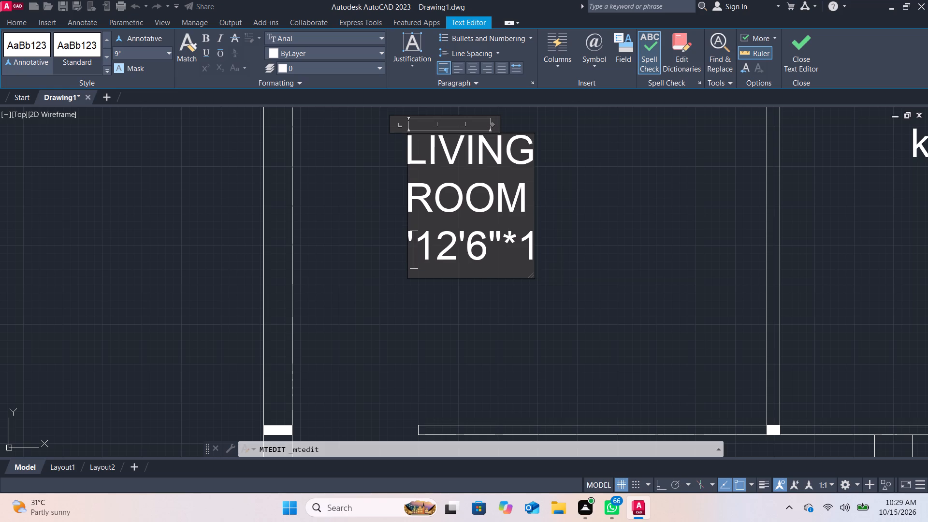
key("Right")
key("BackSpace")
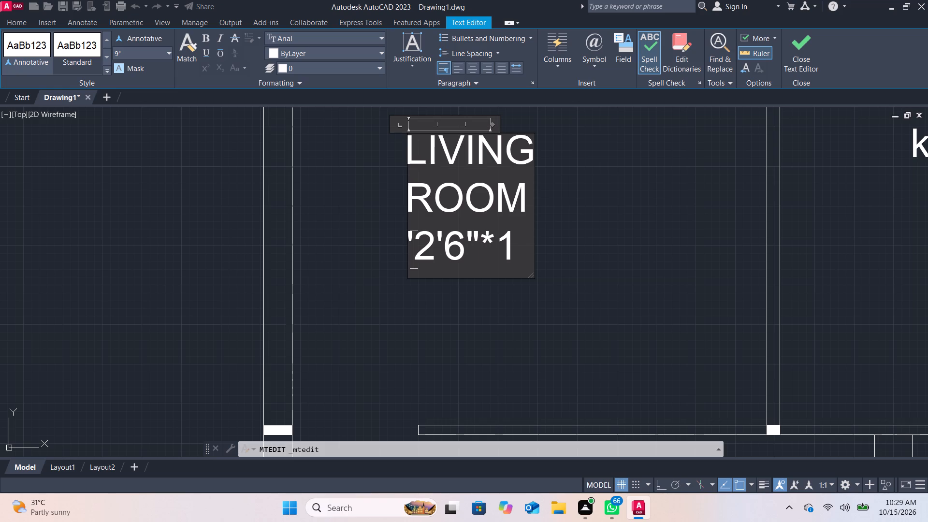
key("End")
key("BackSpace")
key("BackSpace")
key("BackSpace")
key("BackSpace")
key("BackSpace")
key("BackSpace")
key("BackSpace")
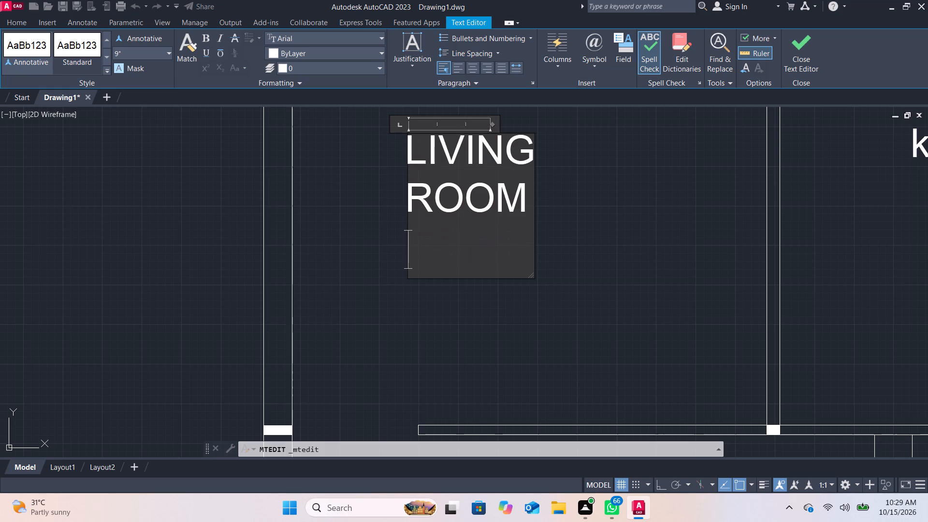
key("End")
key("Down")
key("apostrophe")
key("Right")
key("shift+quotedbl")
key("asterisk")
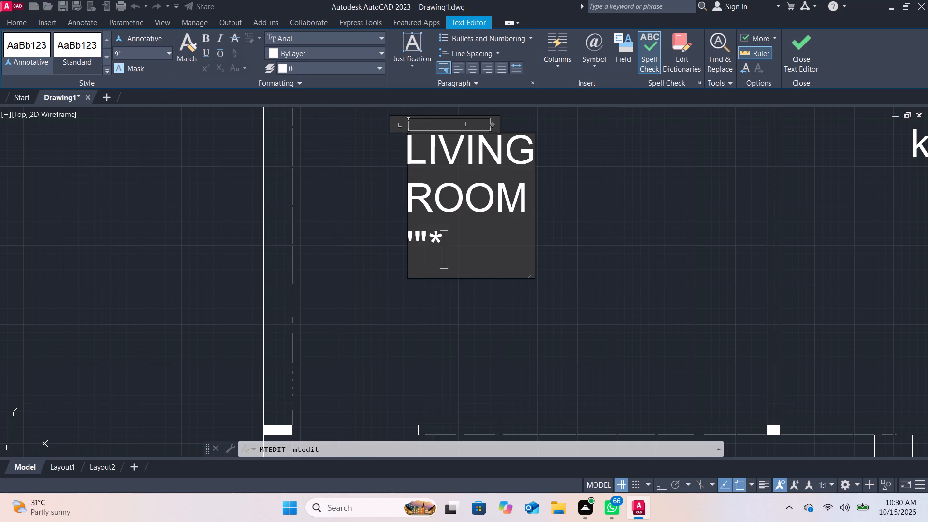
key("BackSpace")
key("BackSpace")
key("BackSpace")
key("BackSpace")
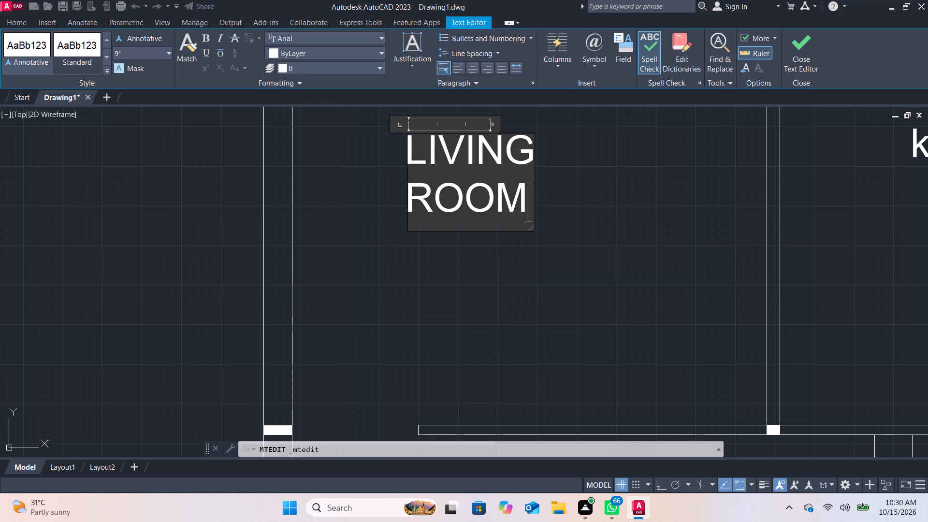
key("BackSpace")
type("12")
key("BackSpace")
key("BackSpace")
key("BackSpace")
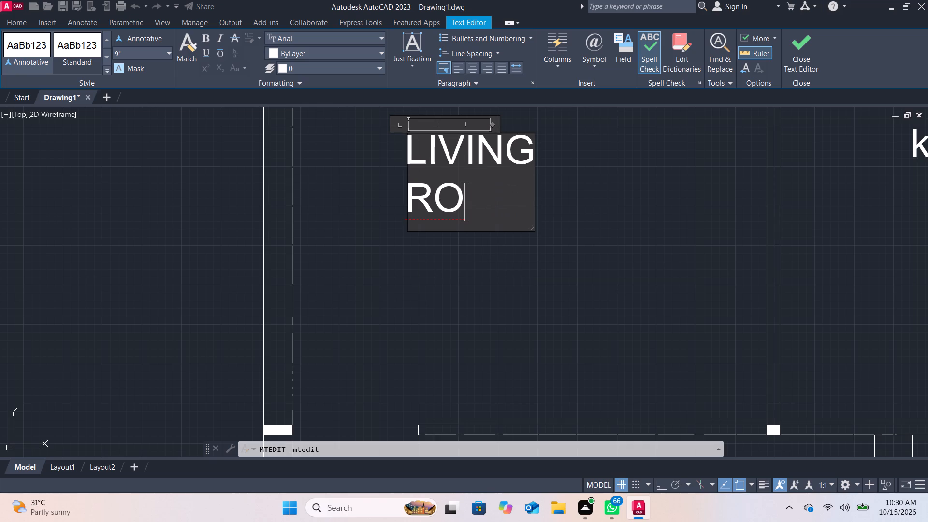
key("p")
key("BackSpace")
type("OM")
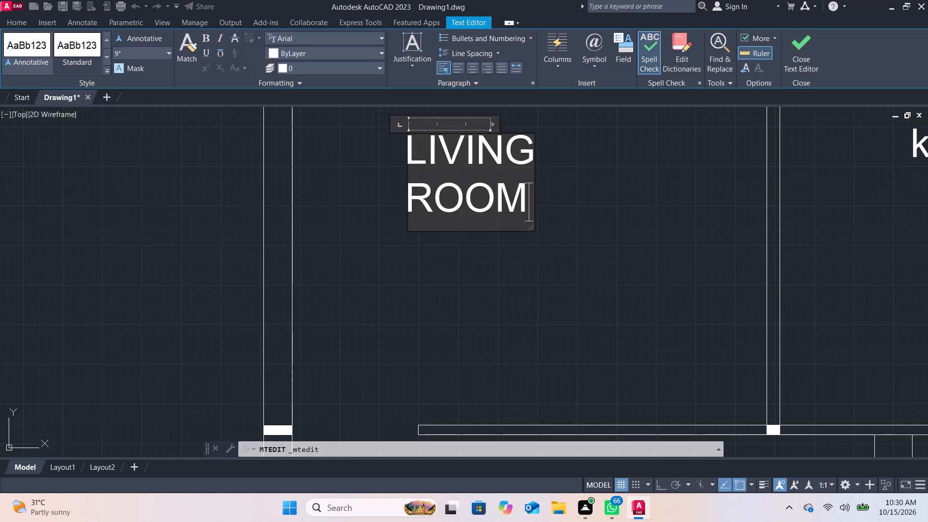
Add the size line 12'6"*17'6" below the LIVING ROOM name and finish the label.
key("Return")
type("12")
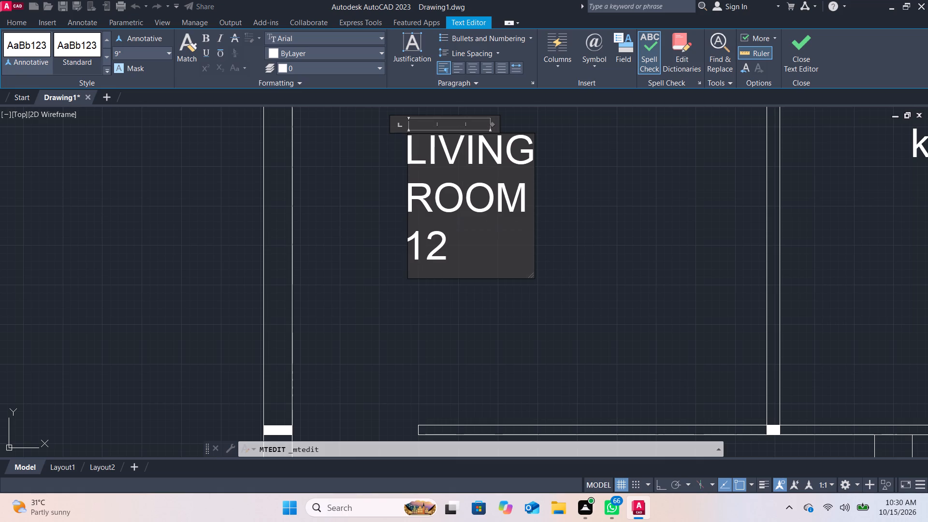
key("apostrophe")
key("6")
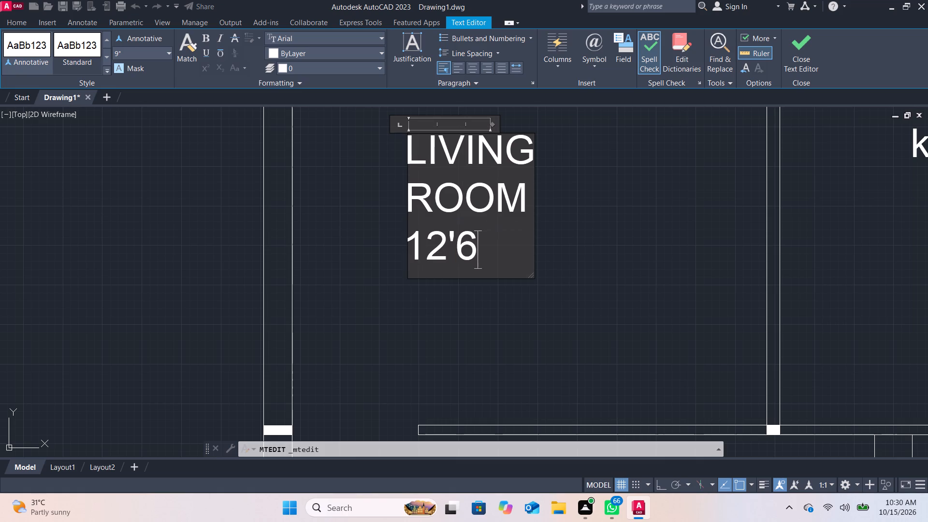
key("shift+colon")
key("BackSpace")
key("shift+quotedbl")
key("asterisk")
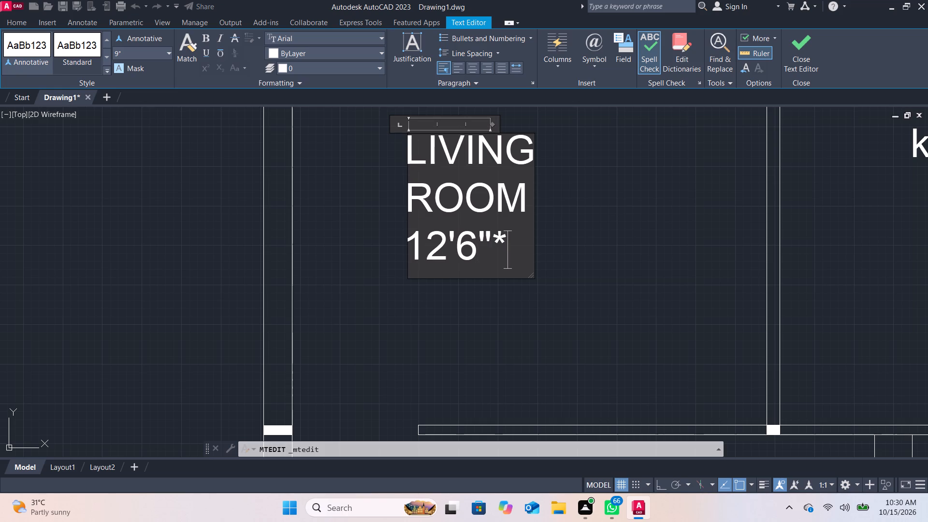
type("17'")
type("6\"")
left_click(808, 62)
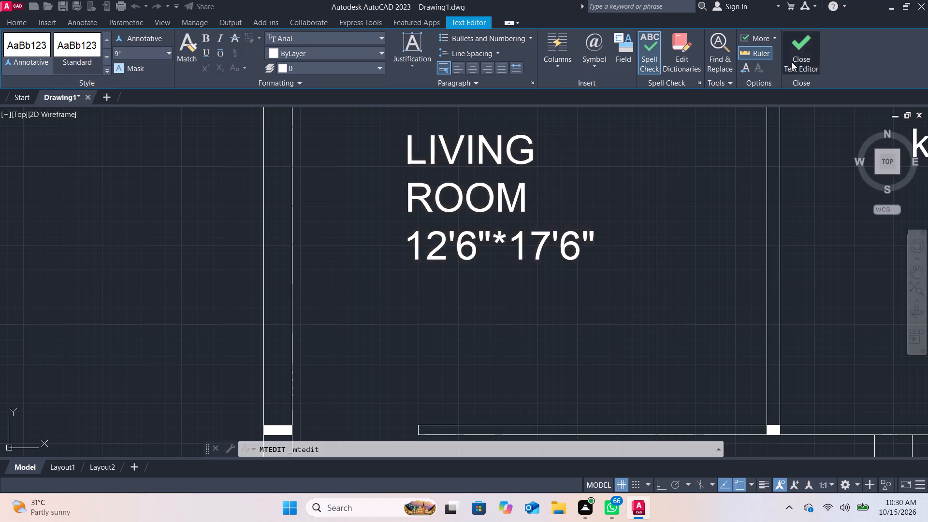
Rewrite the "kitchen" label south of the living room, beside the staircase, as "PORCH" with a second line reading 10'6"*6'6".
scroll(707, 195, "down", 2)
double_click(628, 324)
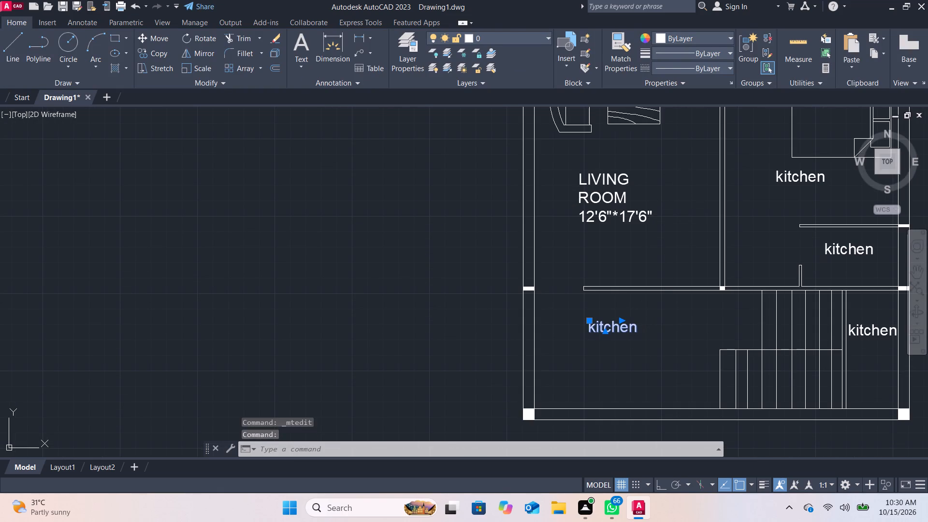
key("Right")
key("Right")
key("Right")
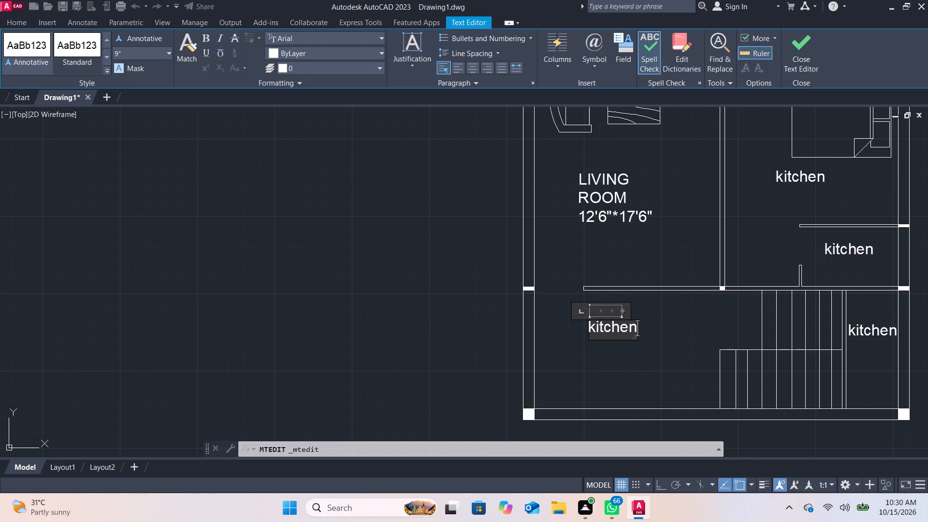
key("backslash")
key("BackSpace")
key("BackSpace")
key("BackSpace")
key("BackSpace")
key("BackSpace")
key("BackSpace")
key("BackSpace")
key("BackSpace")
key("BackSpace")
key("BackSpace")
key("BackSpace")
key("BackSpace")
key("BackSpace")
key("BackSpace")
key("p")
type("ORC")
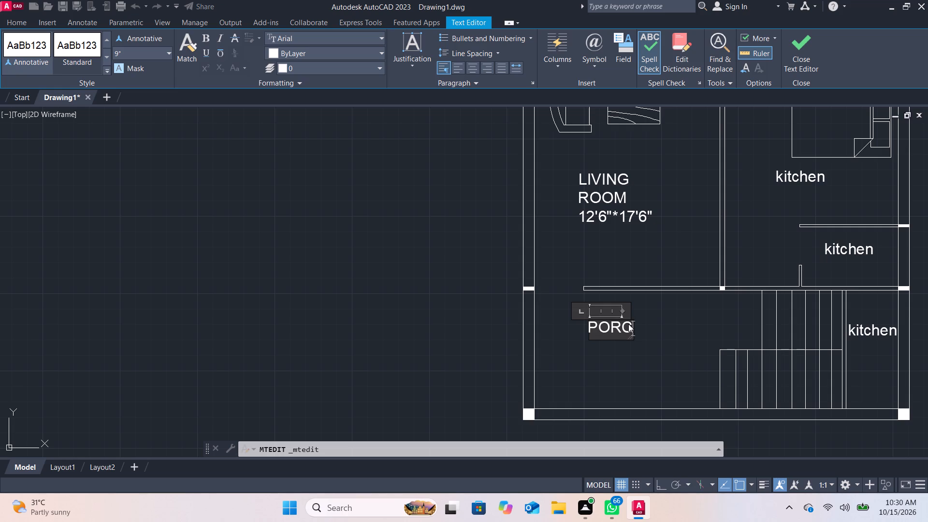
key("h")
key("Return")
type("10")
type("'6")
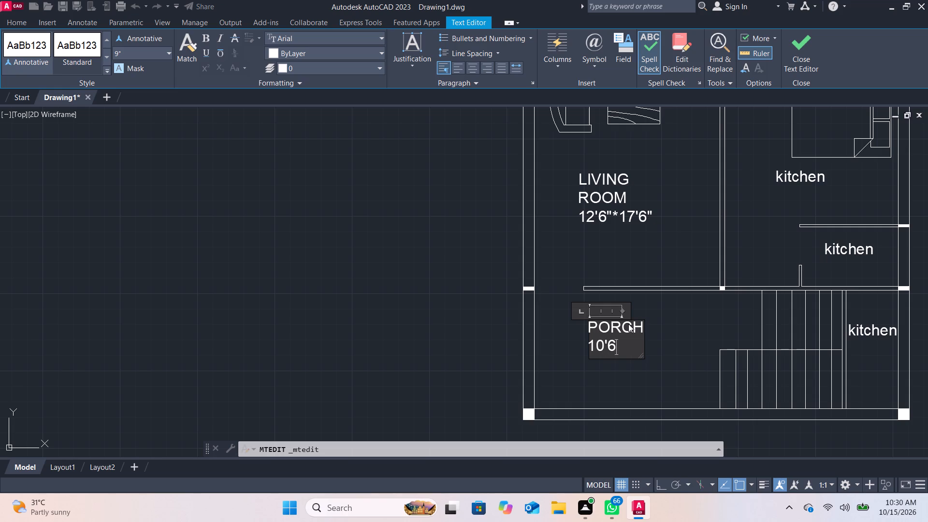
key("shift+quotedbl")
key("asterisk")
type("6'6\"")
left_click(783, 56)
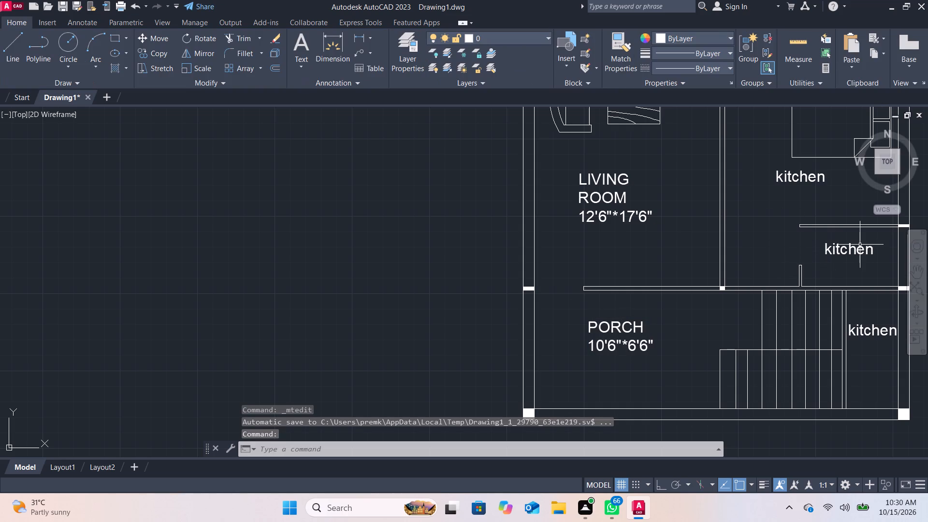
Rewrite the "kitchen" label below the bed, east of the living room, as "BED ROOM" with a size line reading 11'3"*13'.
double_click(794, 178)
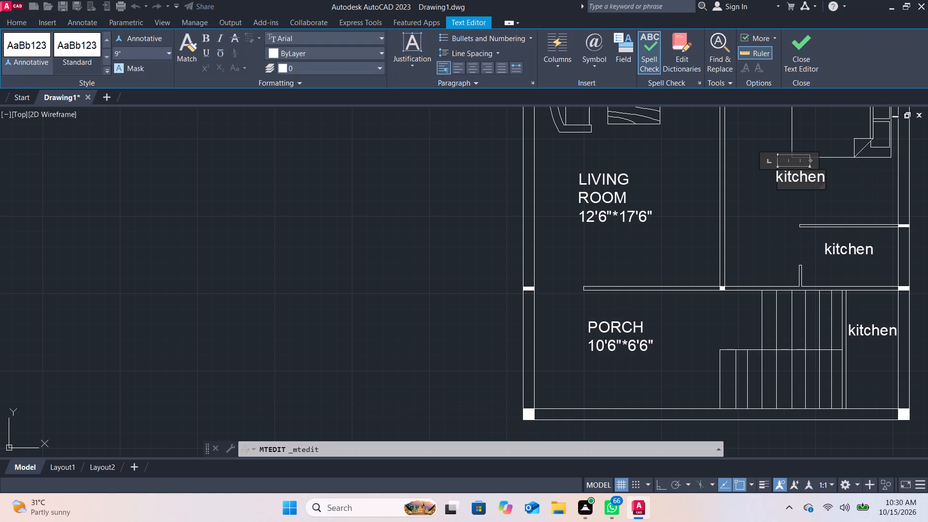
key("Right")
key("Right")
key("Right")
key("Right")
key("Right")
key("BackSpace")
key("BackSpace")
key("BackSpace")
key("BackSpace")
key("BackSpace")
key("BackSpace")
key("BackSpace")
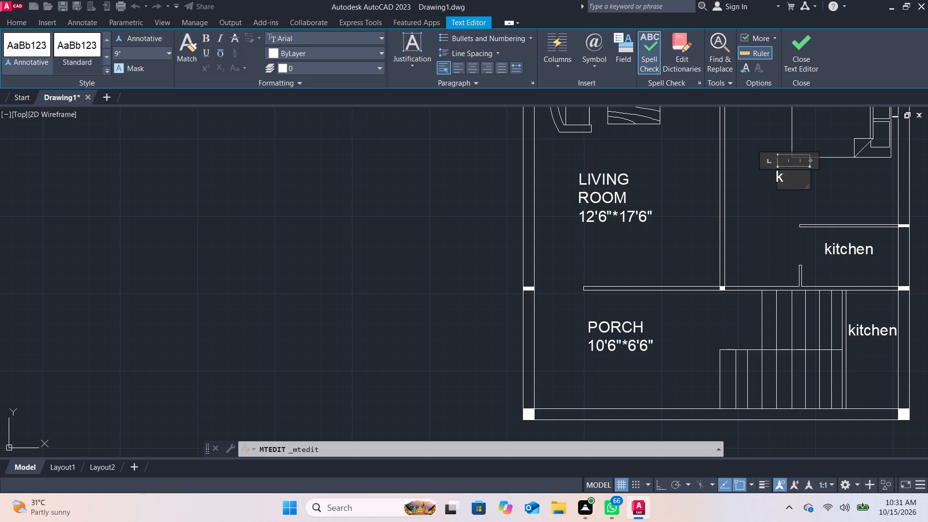
type("BED ROMM")
key("BackSpace")
key("BackSpace")
key("BackSpace")
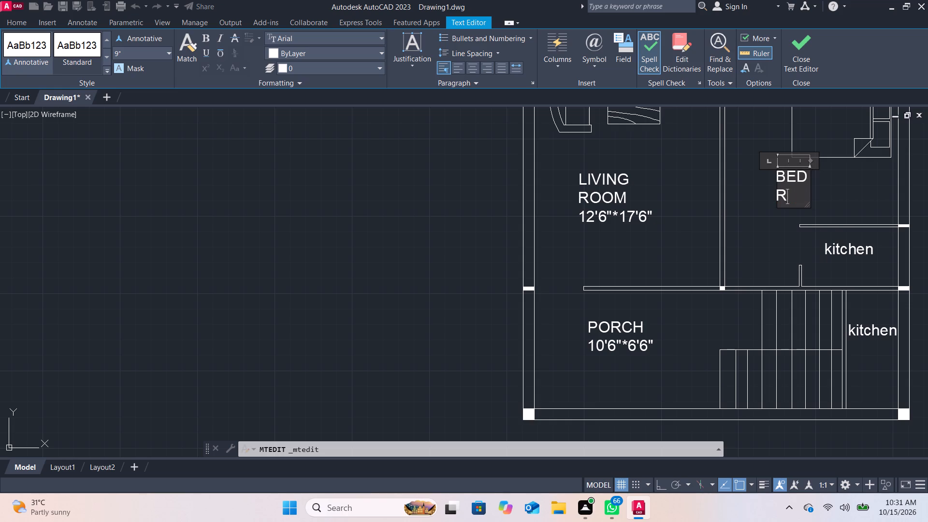
type("OOM")
key("Return")
type("11")
key("apostrophe")
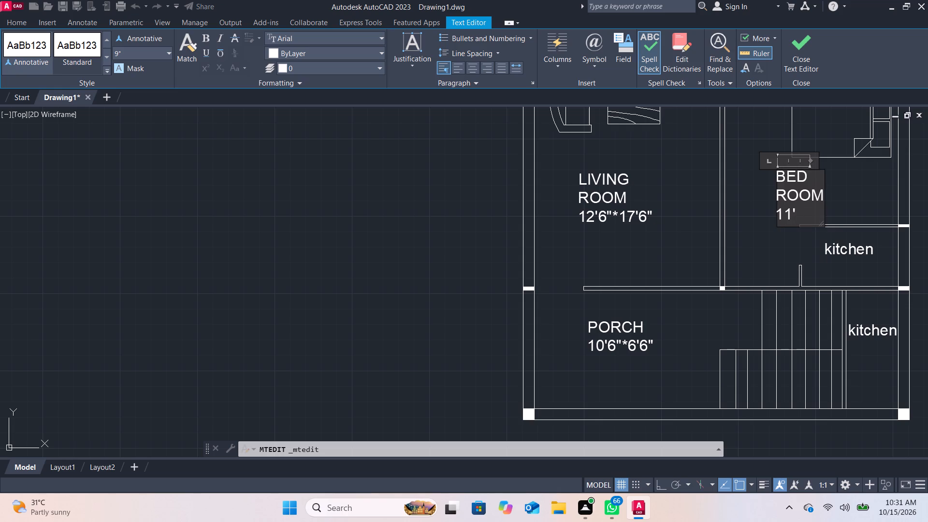
type("3\"")
type("*13'")
key("Return")
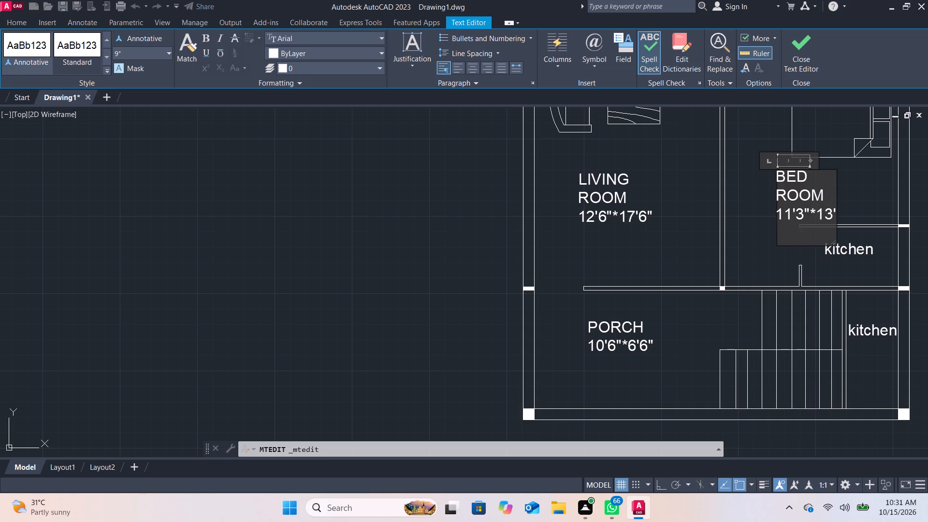
left_click(808, 55)
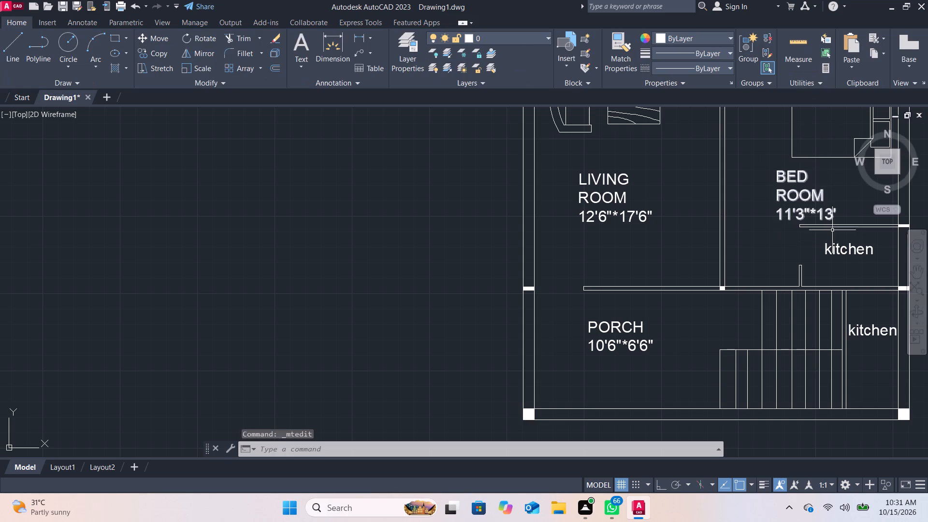
Rewrite the "kitchen" label in the small room just below the BED ROOM label as "TOILET" with a size line reading 6'6"*4'.
double_click(848, 256)
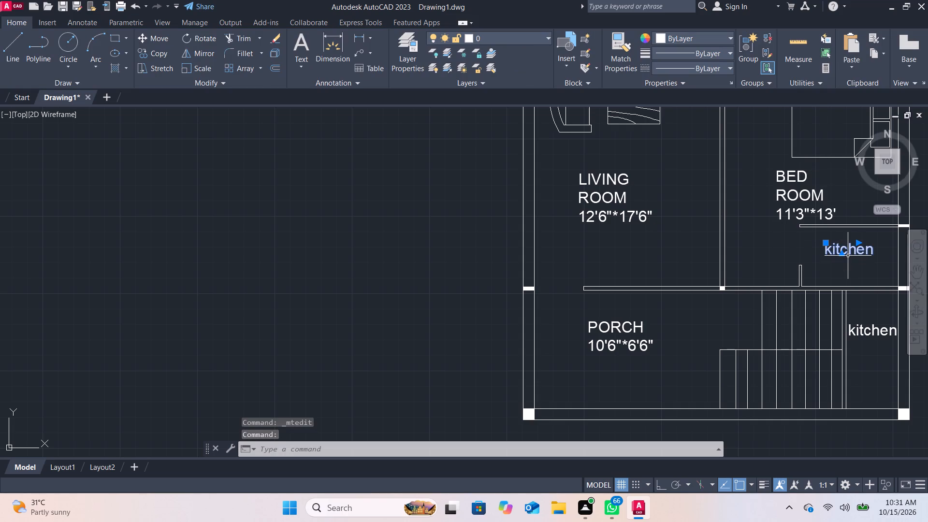
double_click(848, 256)
triple_click(851, 251)
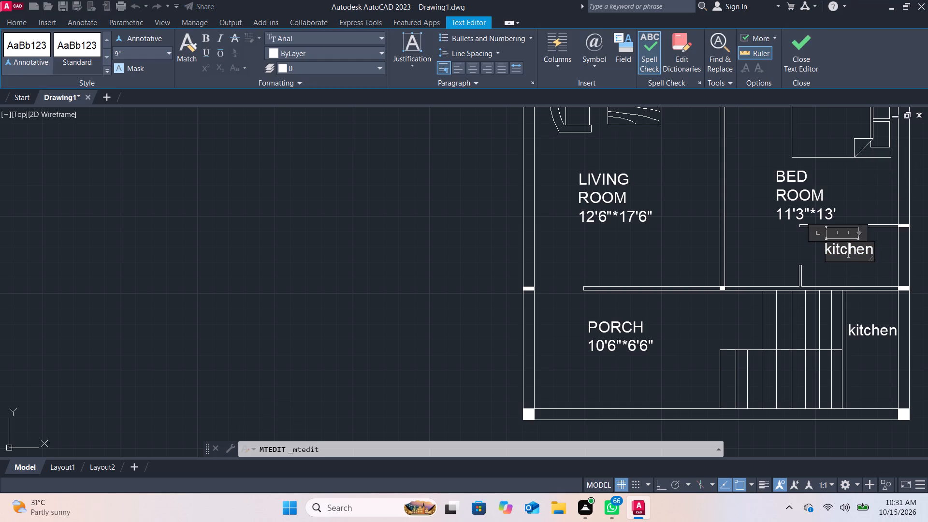
key("Right")
key("Right")
key("Right")
key("BackSpace")
key("BackSpace")
key("BackSpace")
key("BackSpace")
key("BackSpace")
key("BackSpace")
key("BackSpace")
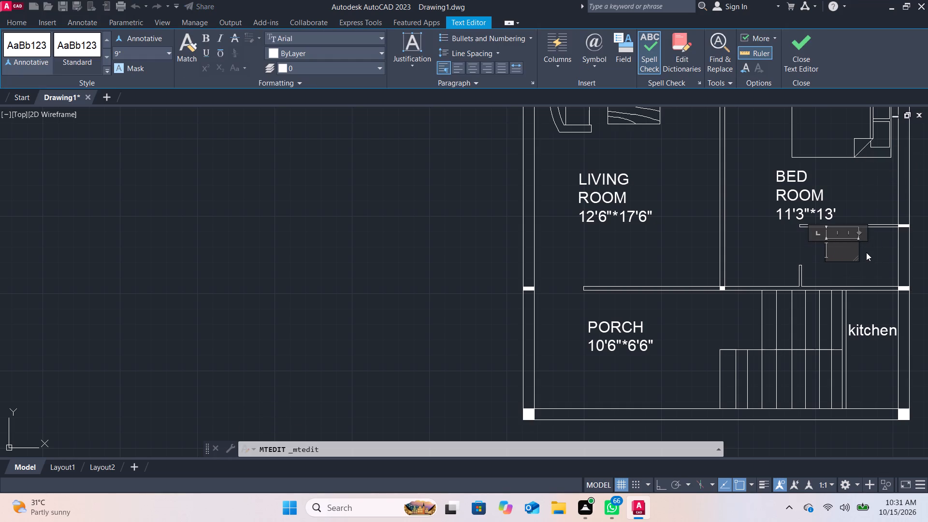
type("TOILET")
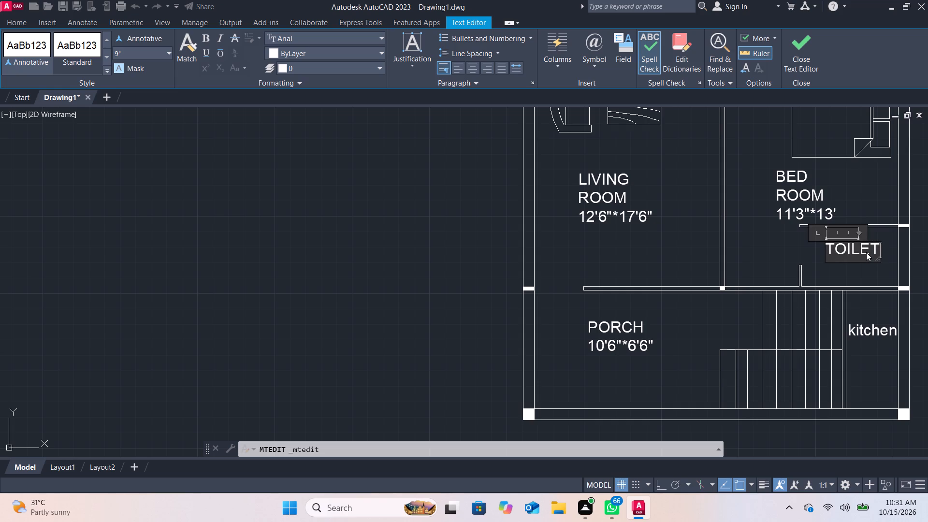
key("Return")
type("6'")
type("6\"")
key("asterisk")
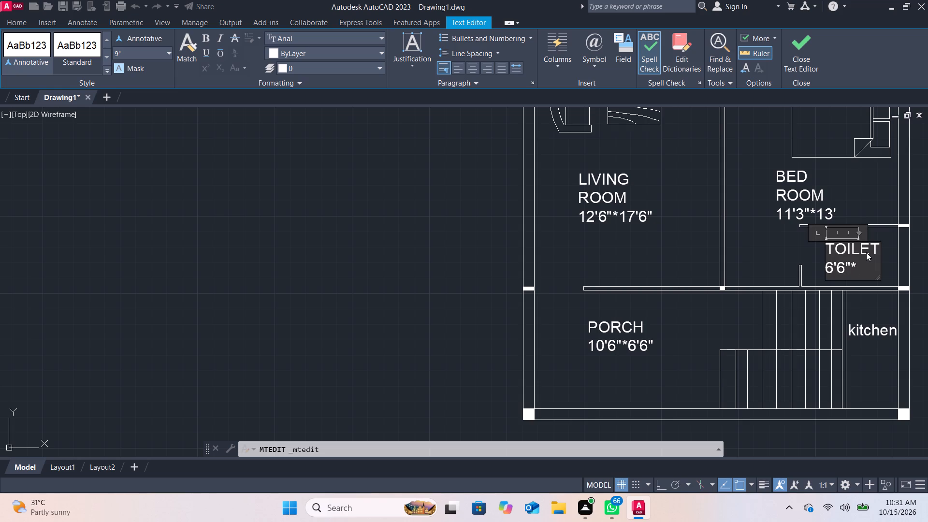
key("4")
key("apostrophe")
left_click(792, 66)
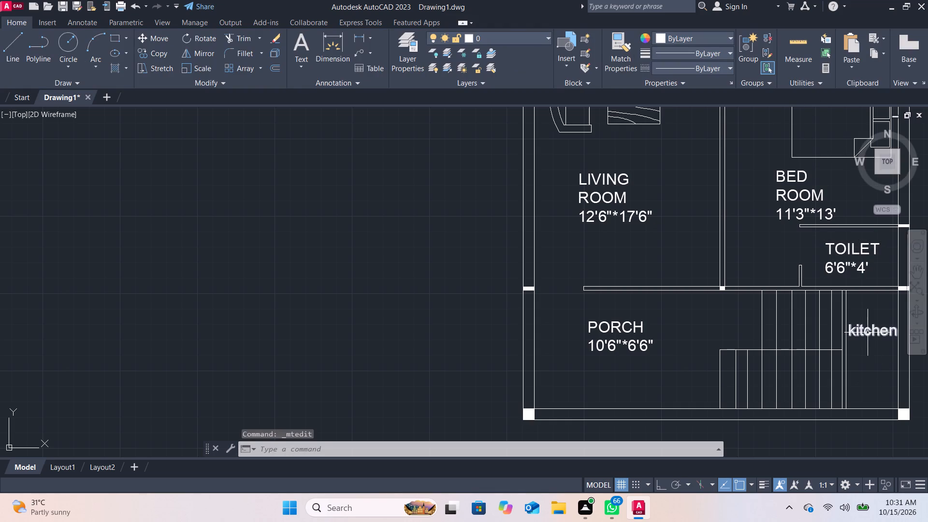
Rewrite the remaining "kitchen" label east of the staircase as "TOILET" with a second line reading 3'6"*6'6".
double_click(868, 332)
key("Right")
key("Right")
key("Right")
key("Right")
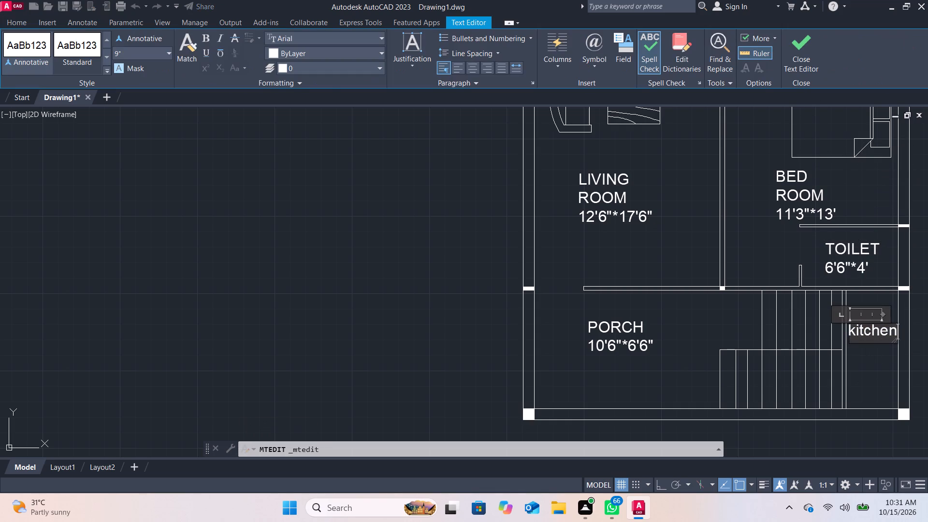
key("BackSpace")
key("BackSpace")
key("BackSpace")
key("BackSpace")
key("BackSpace")
key("BackSpace")
key("BackSpace")
type("TIO")
key("BackSpace")
key("BackSpace")
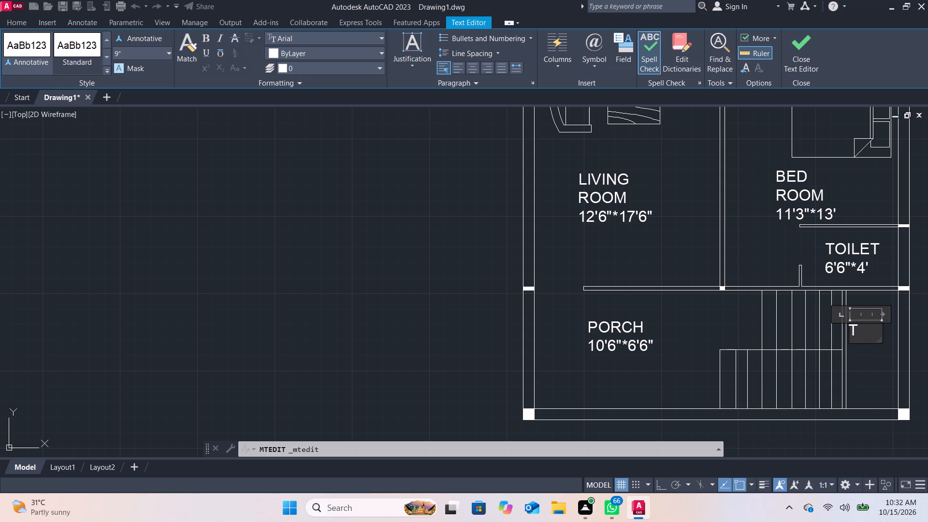
type("OIL")
key("r")
key("BackSpace")
type("ET")
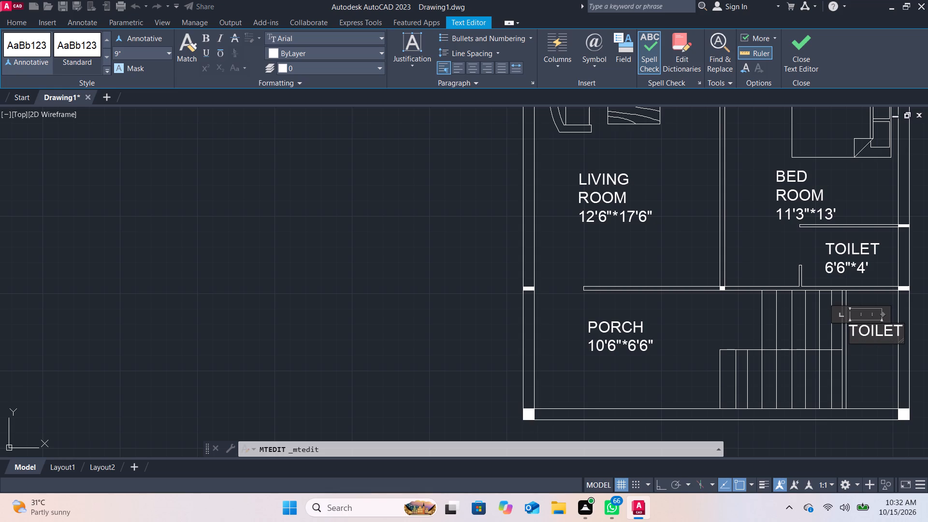
key("Return")
key("3")
key("apostrophe")
type("6\"")
key("9")
key("BackSpace")
key("asterisk")
type("6'")
key("6")
key("shift+quotedbl")
left_click(800, 58)
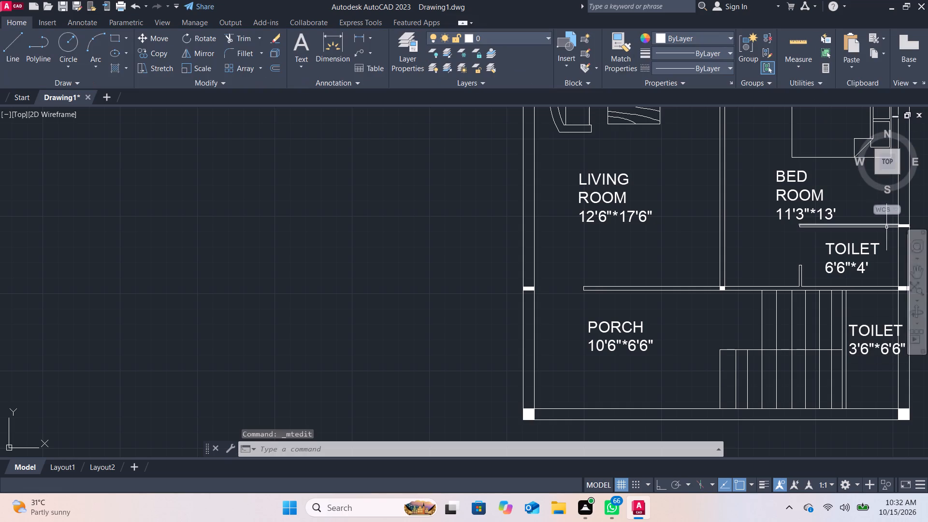
Examine the whole floor plan, checking the room names, size lines and furniture from the kitchen down to the porch.
middle_click_drag(869, 314, 691, 323)
scroll(843, 292, "down", 2)
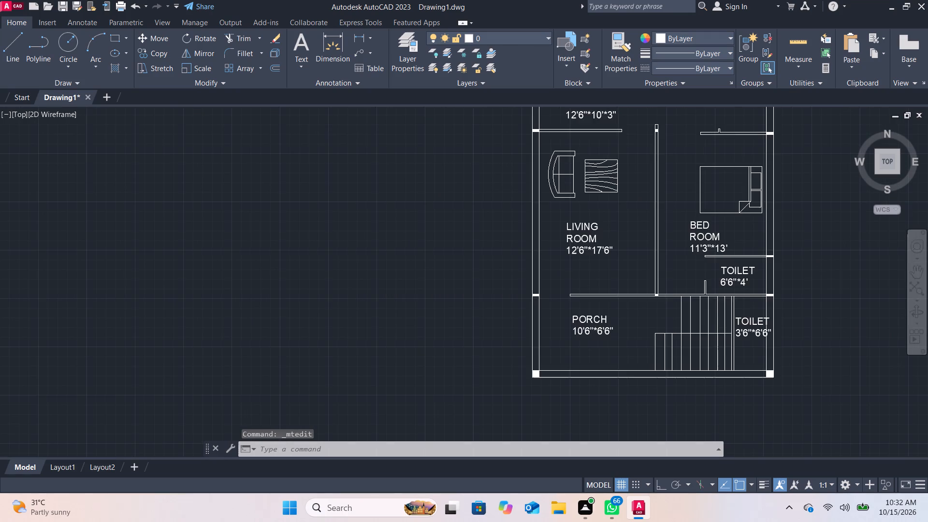
middle_click_drag(843, 292, 831, 342)
scroll(827, 336, "up", 2)
middle_click_drag(827, 330, 833, 415)
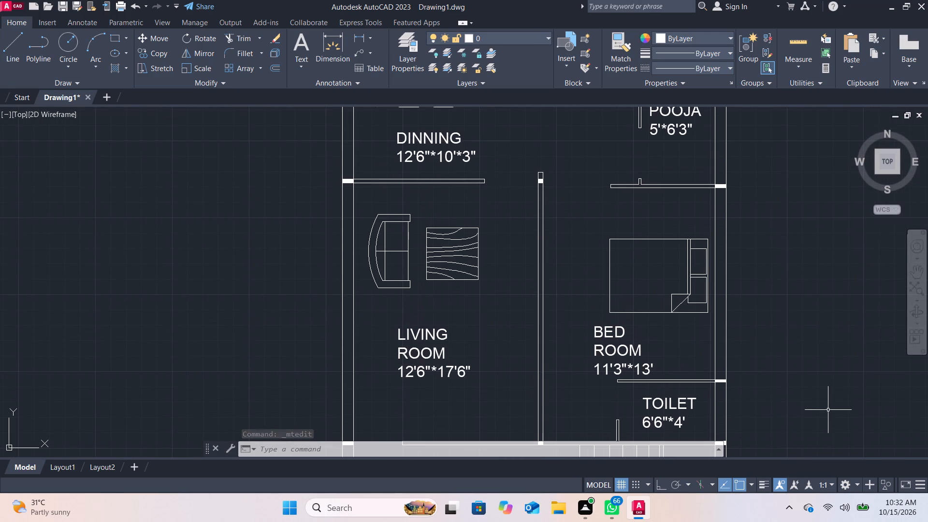
middle_click_drag(814, 348, 816, 461)
scroll(565, 278, "down", 2)
middle_click_drag(563, 272, 563, 272)
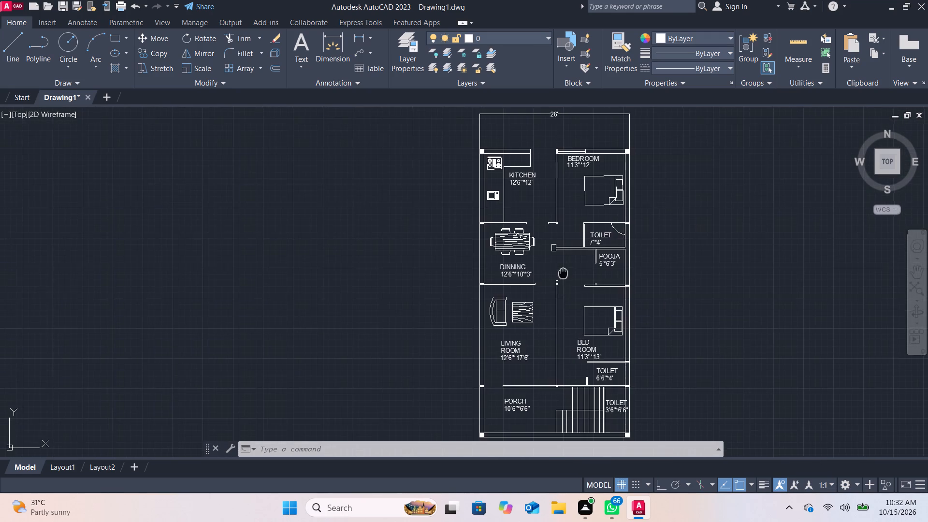
middle_click_drag(563, 272, 569, 350)
middle_click_drag(717, 319, 681, 206)
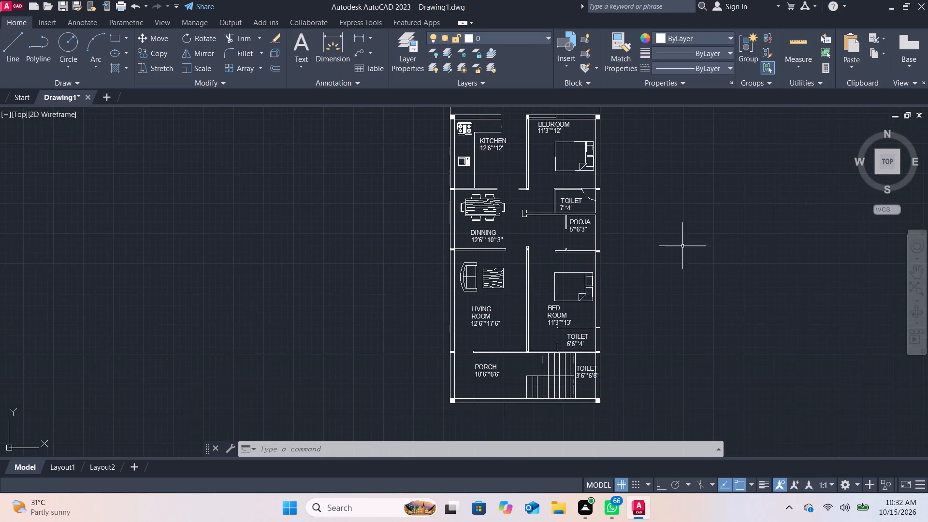
scroll(689, 271, "down", 1)
scroll(682, 307, "up", 3)
middle_click_drag(682, 308, 682, 321)
scroll(681, 320, "down", 1)
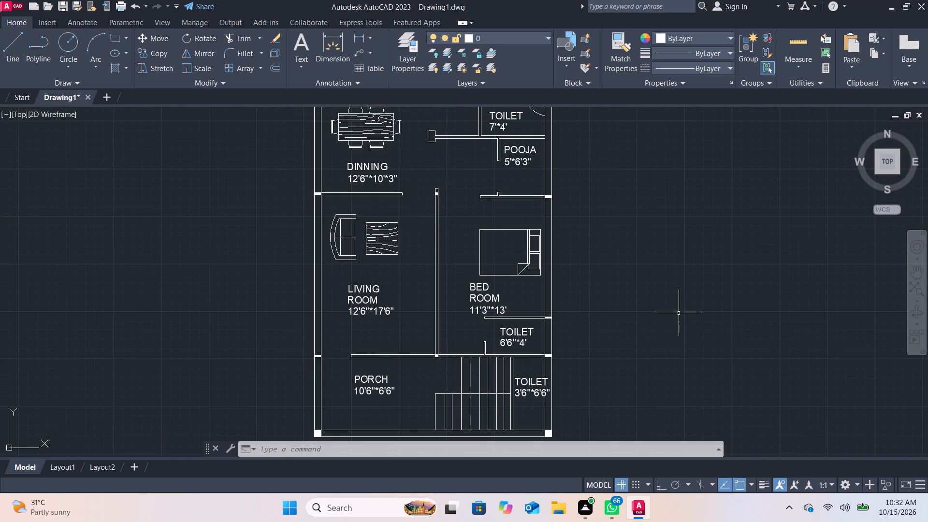
middle_click_drag(679, 313, 675, 281)
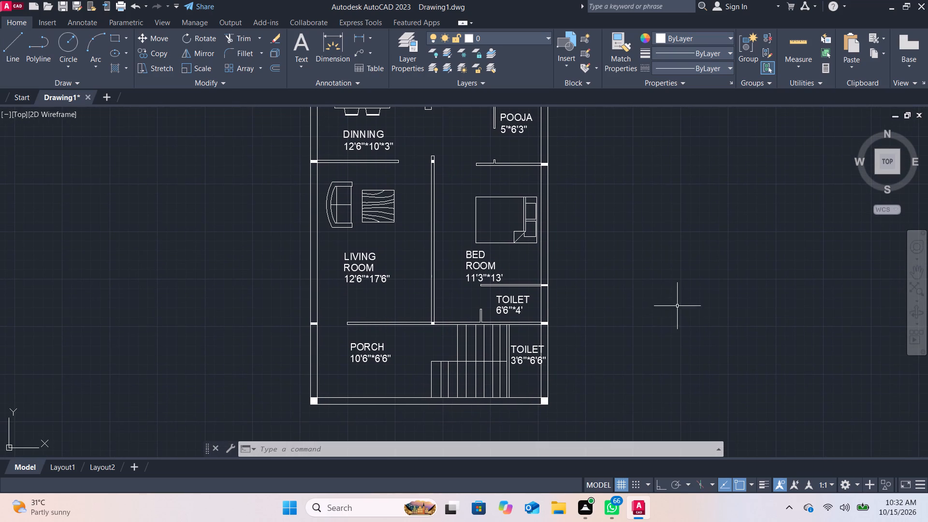
scroll(686, 341, "down", 3)
scroll(686, 344, "up", 3)
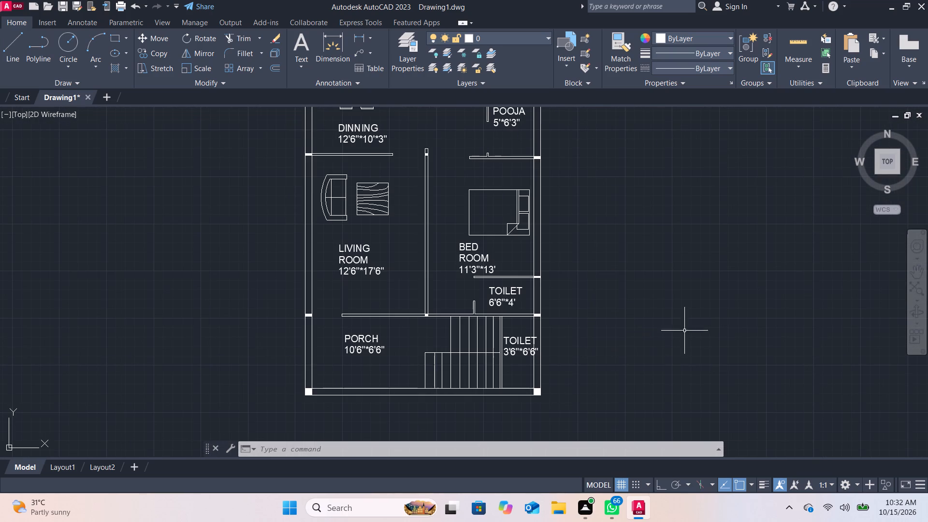
middle_click_drag(686, 339, 719, 305)
middle_click_drag(667, 250, 680, 352)
scroll(679, 333, "down", 1)
middle_click_drag(680, 346, 681, 368)
scroll(681, 349, "up", 2)
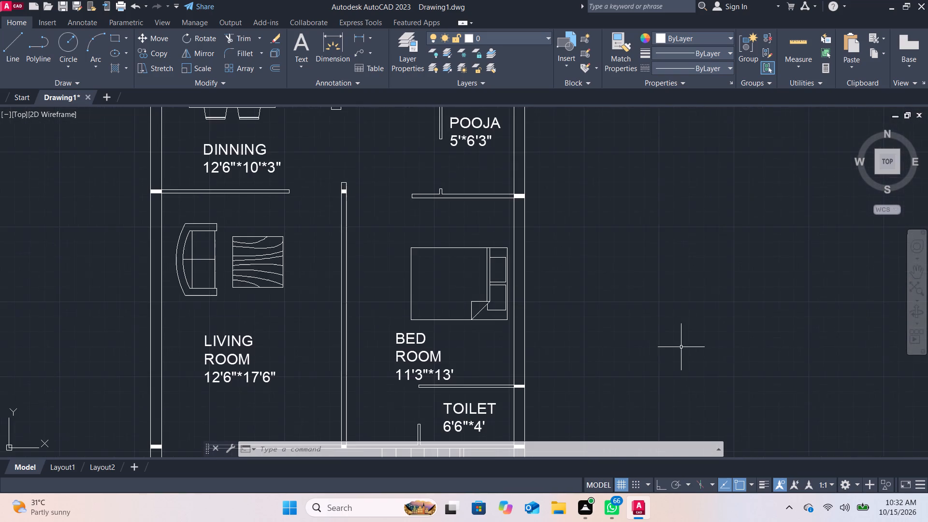
scroll(681, 344, "down", 1)
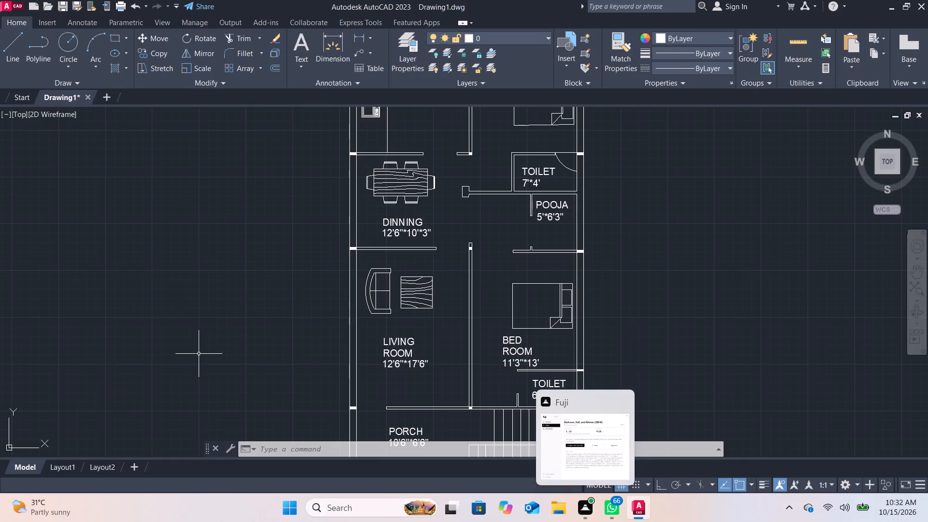
Turn off the drawing session's log file with the LOGFILEOFF command.
left_click(314, 450)
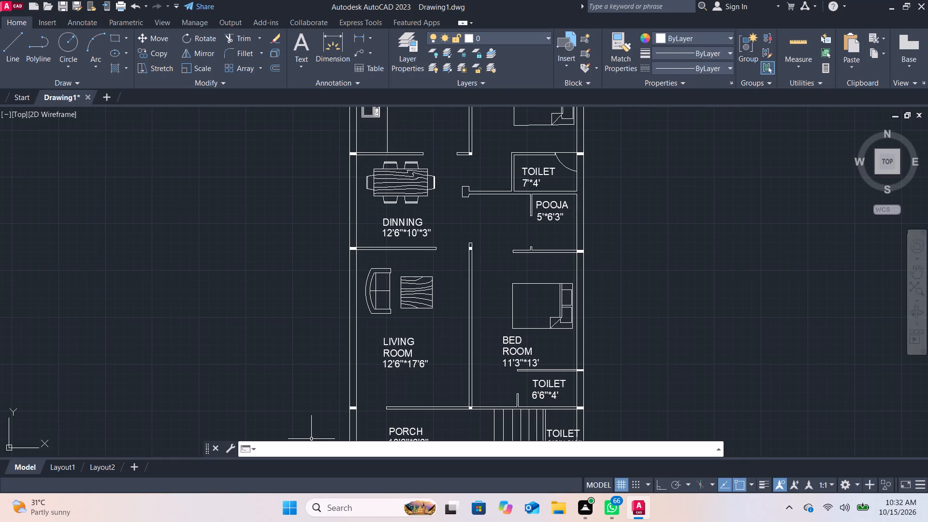
type("LO")
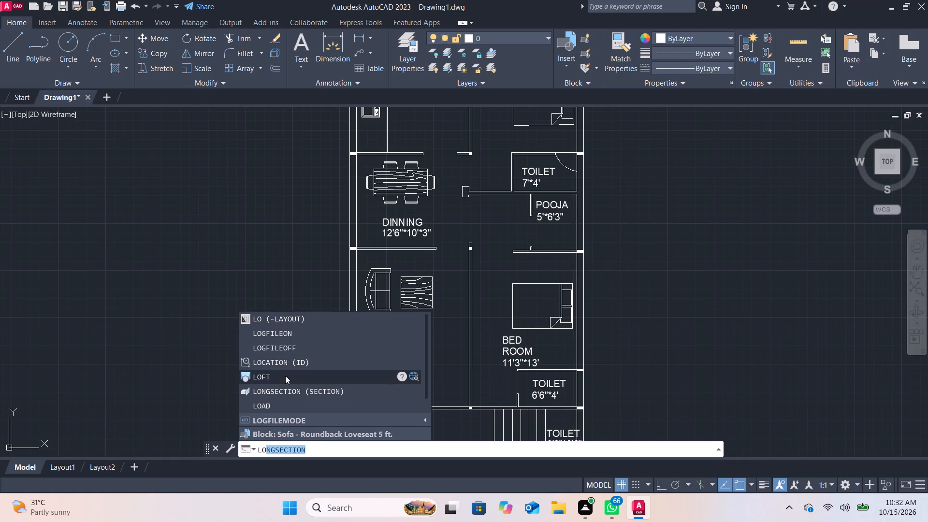
left_click(280, 349)
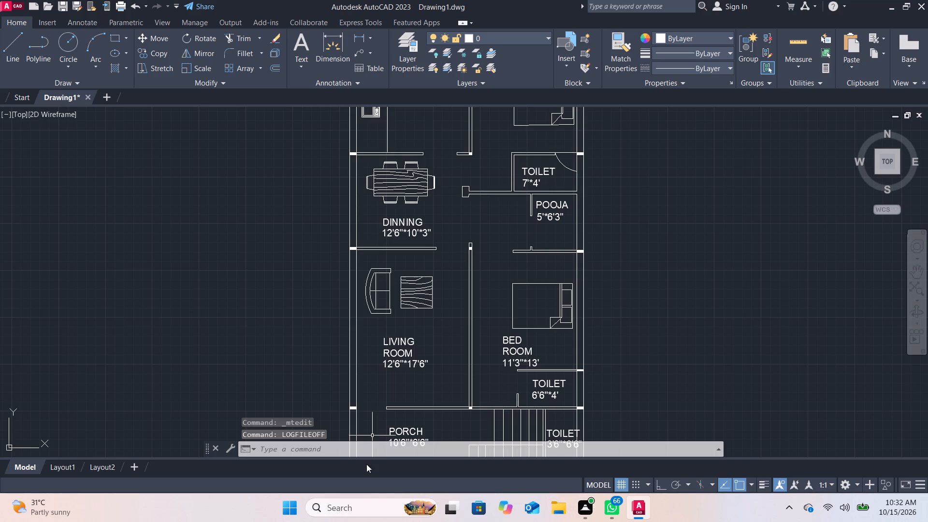
Start saving the drawing.
key("ctrl+s")
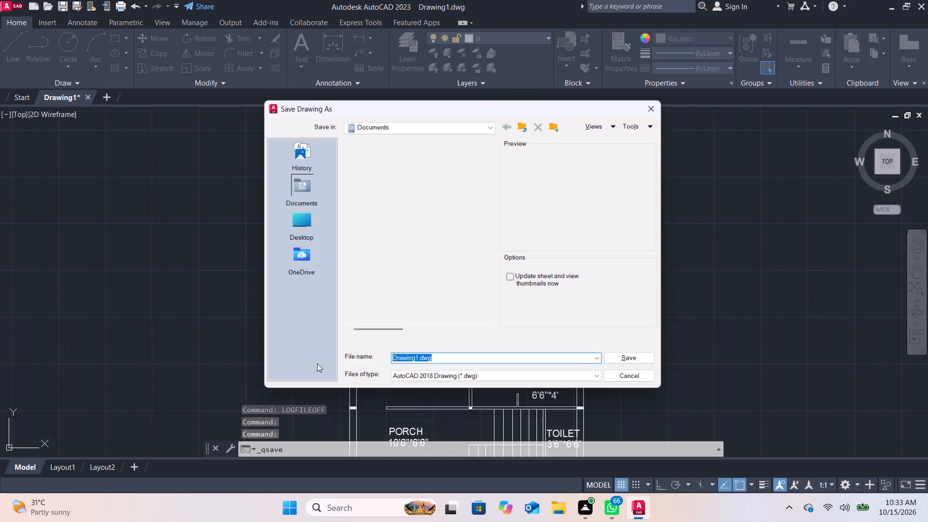
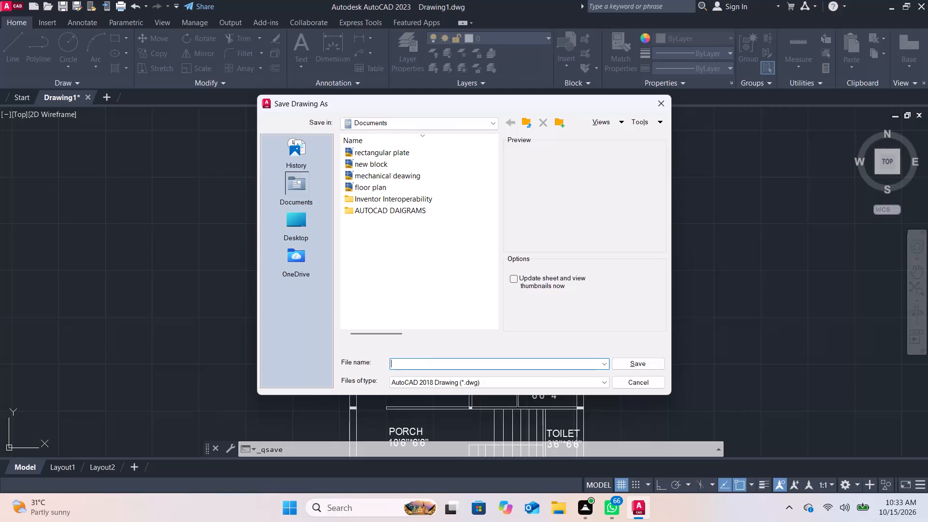
Save the drawing in the Documents folder as "Bedroom, Hall, and Kitchen (2BHK)" in AutoCAD 2018 Drawing format.
key("ctrl+v")
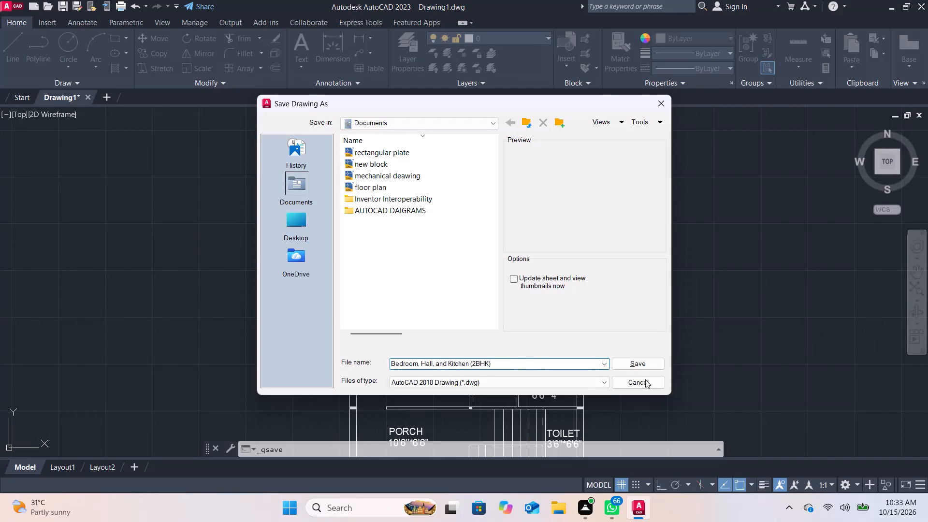
left_click(653, 366)
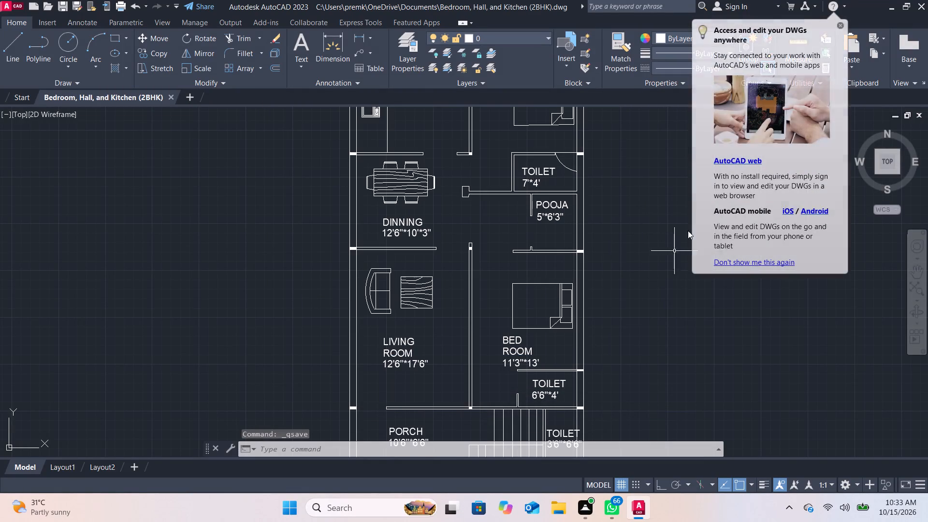